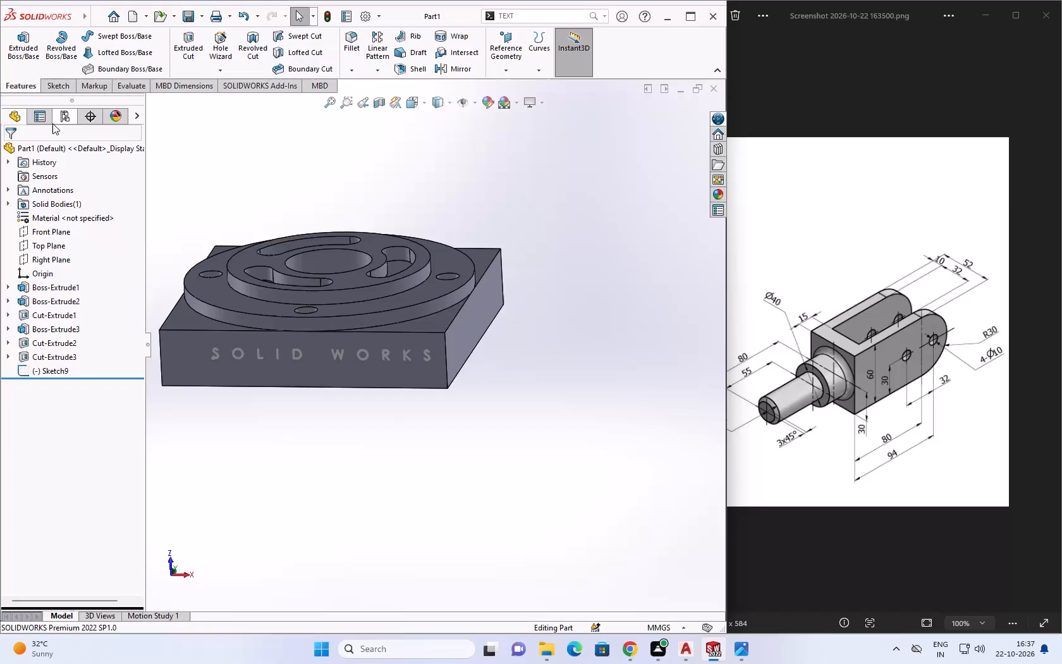
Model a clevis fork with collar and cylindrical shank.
Save the open part Part1 and close it.
{"action": "key", "text": "ctrl+s"}
{"action": "left_click", "coordinate": [716, 87]}
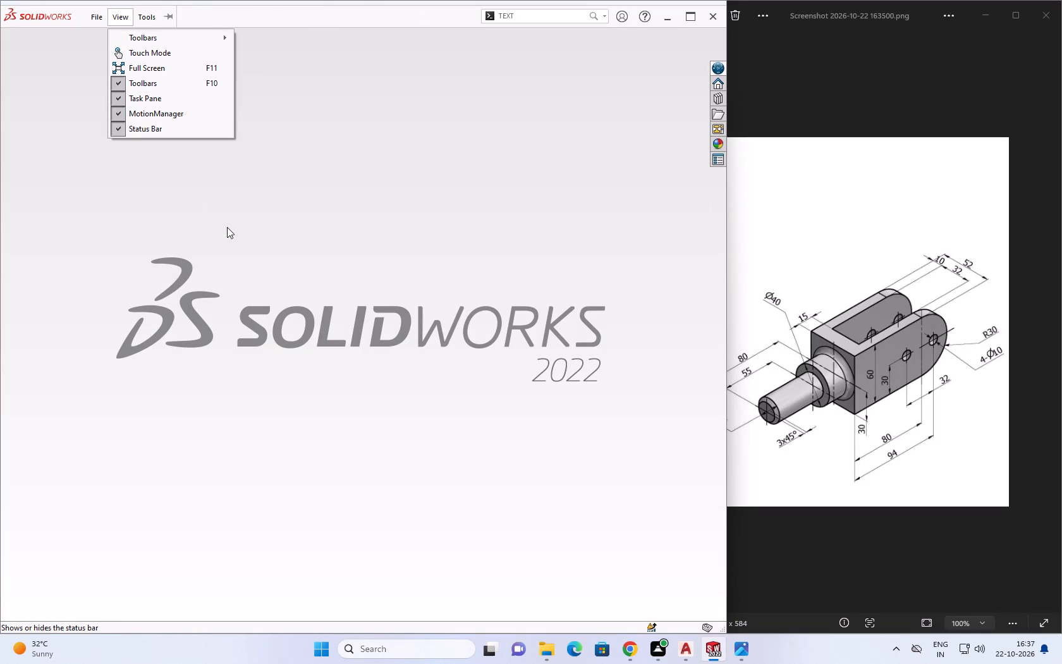
Create a new blank part document.
{"action": "key", "text": "ctrl+shift+n"}
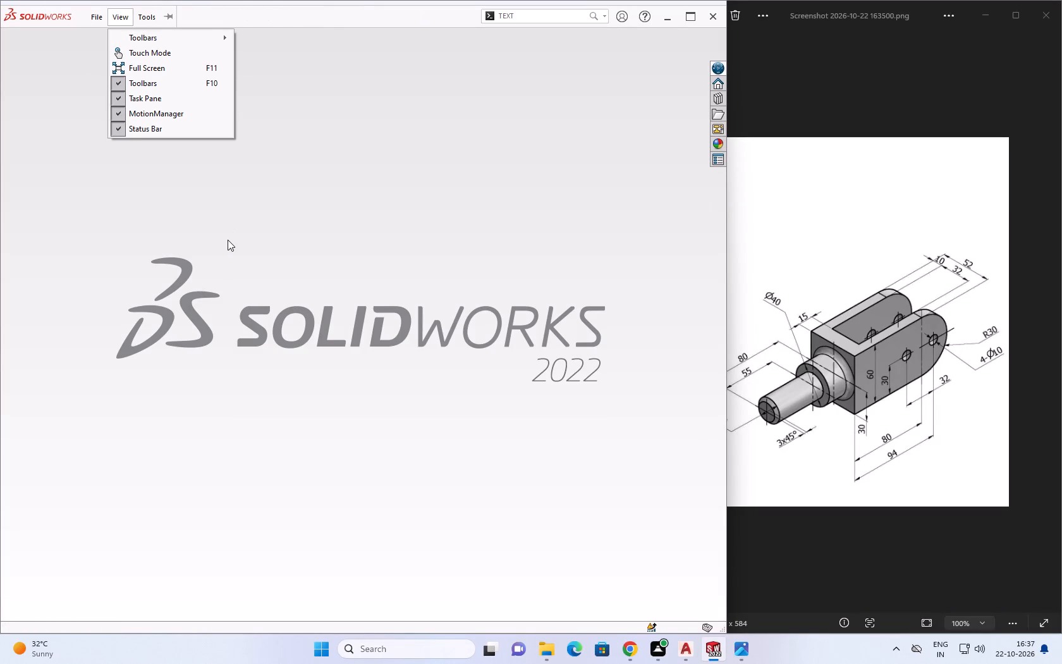
{"action": "left_click", "coordinate": [228, 240]}
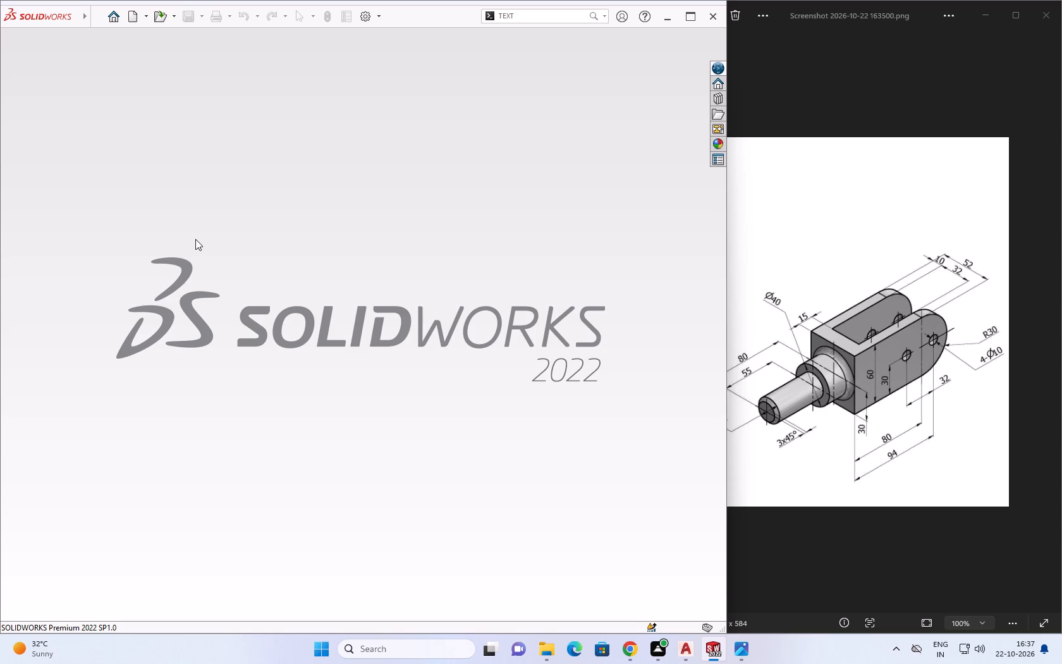
{"action": "left_click", "coordinate": [80, 13]}
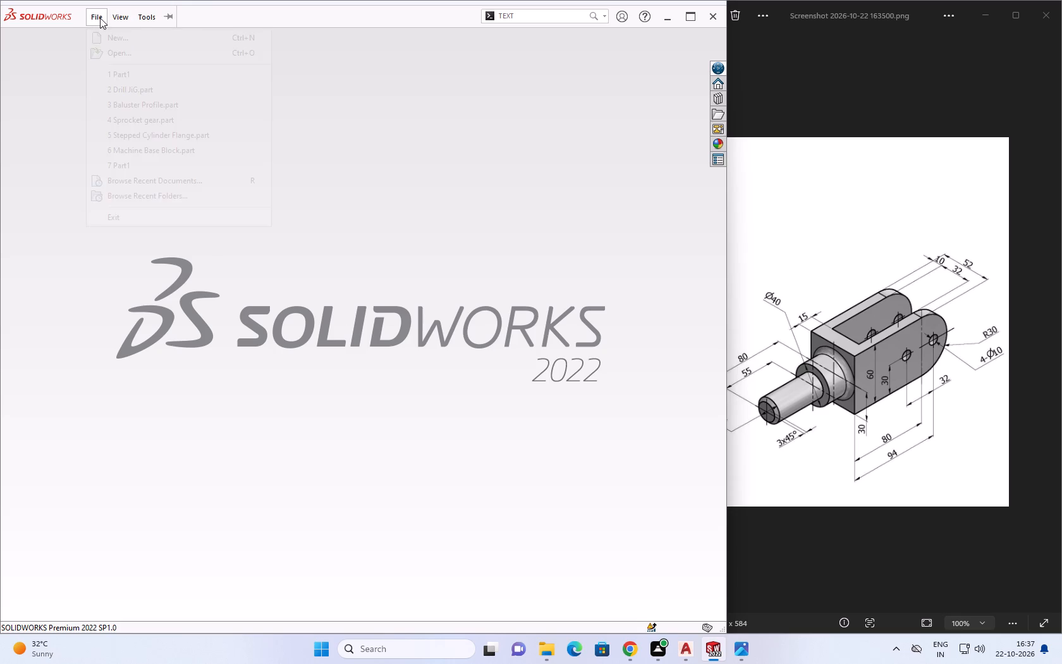
{"action": "left_click", "coordinate": [97, 35]}
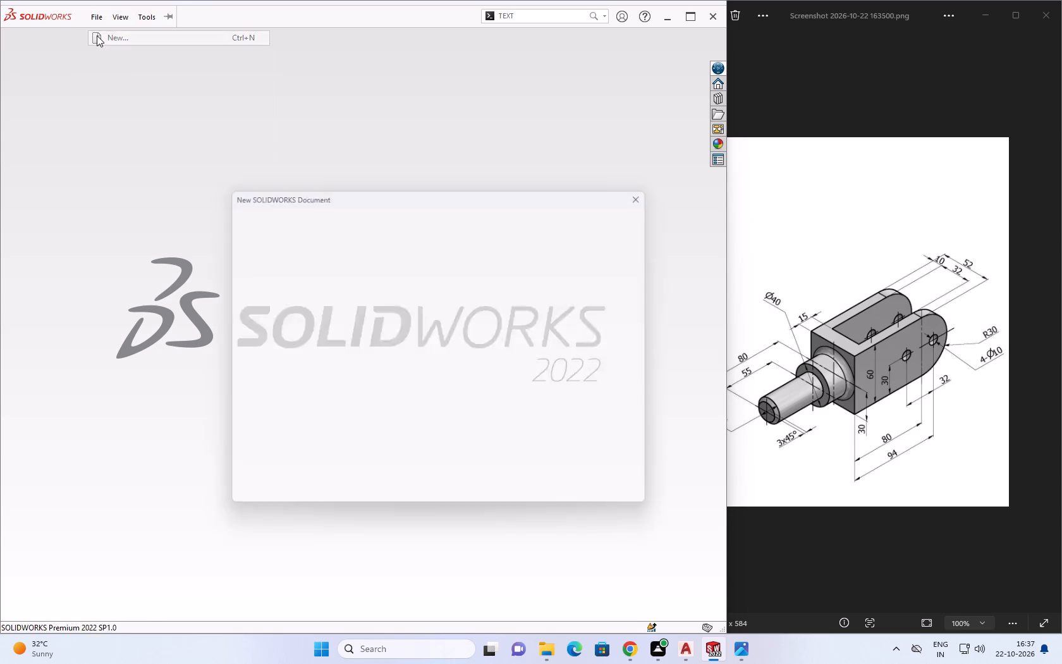
{"action": "left_click", "coordinate": [317, 319]}
{"action": "left_click", "coordinate": [497, 489]}
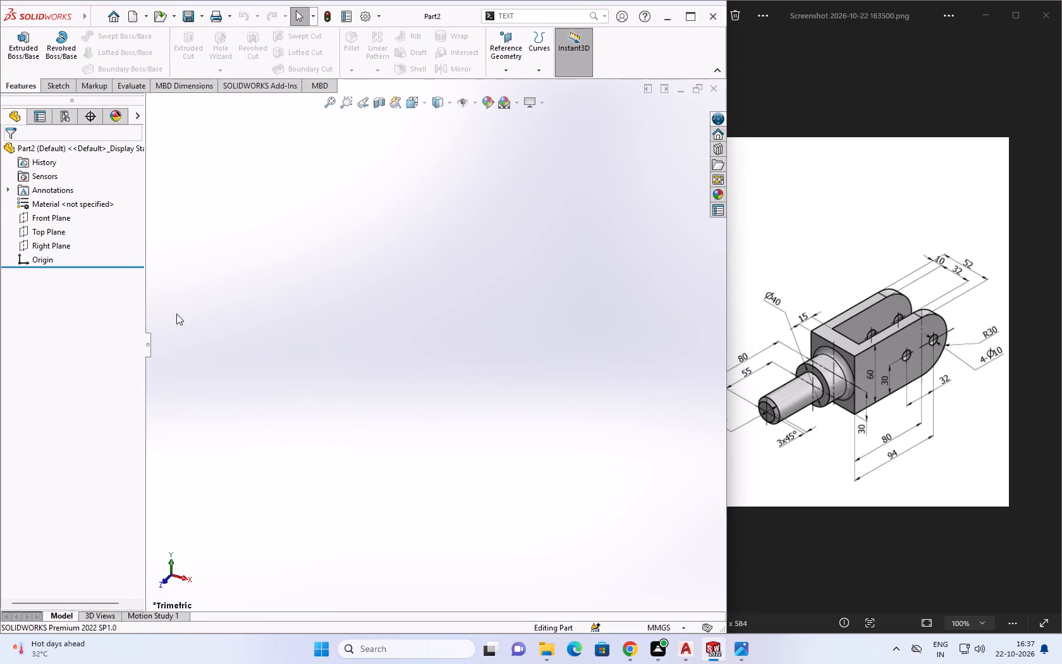
Resize the reference drawing's image window so the whole drawing fits beside the modelling window.
{"action": "left_click", "coordinate": [796, 252]}
{"action": "left_click_drag", "start_coordinate": [637, 265], "coordinate": [676, 294]}
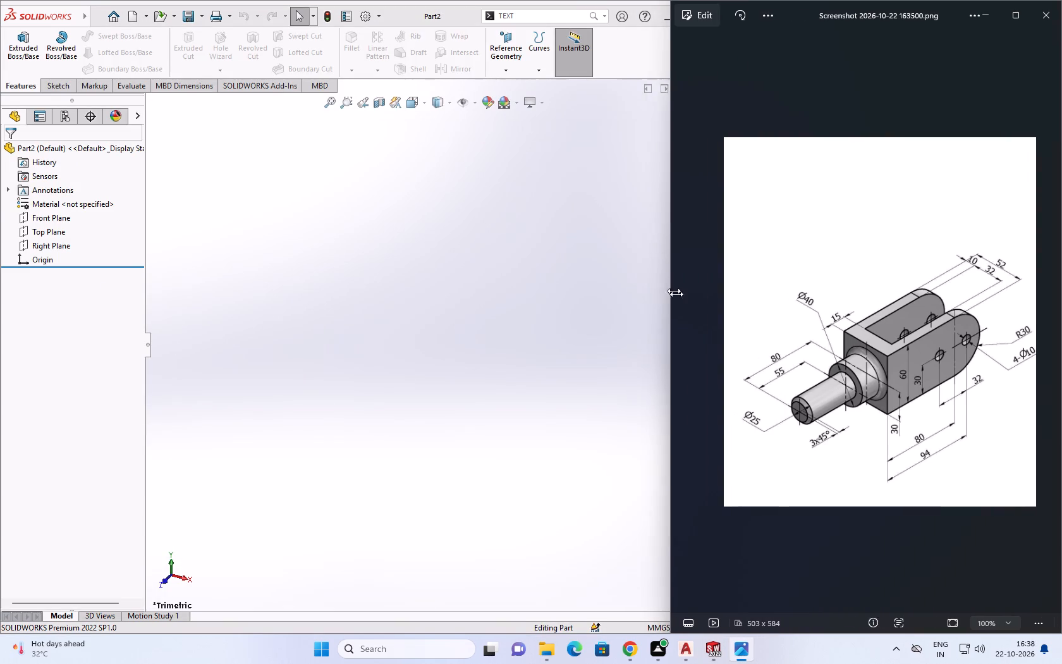
{"action": "left_click_drag", "start_coordinate": [676, 294], "coordinate": [726, 365]}
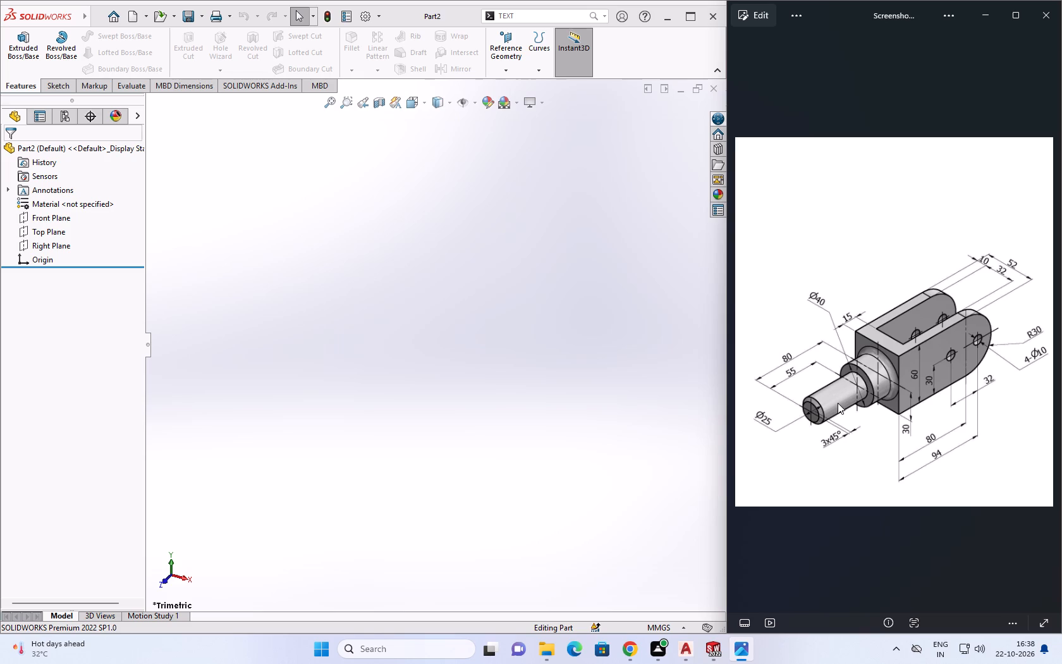
Sketch a circle centred on the origin of the Front Plane with a radius of 12.5 mm (25/2).
{"action": "left_click", "coordinate": [34, 218]}
{"action": "left_click", "coordinate": [40, 216]}
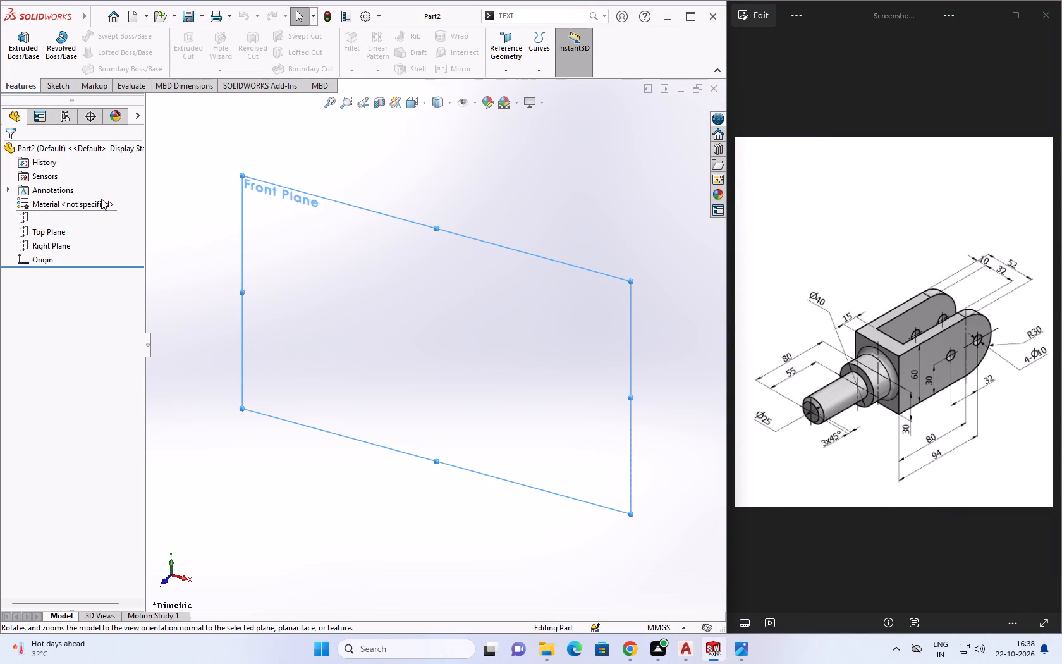
{"action": "left_click", "coordinate": [24, 218]}
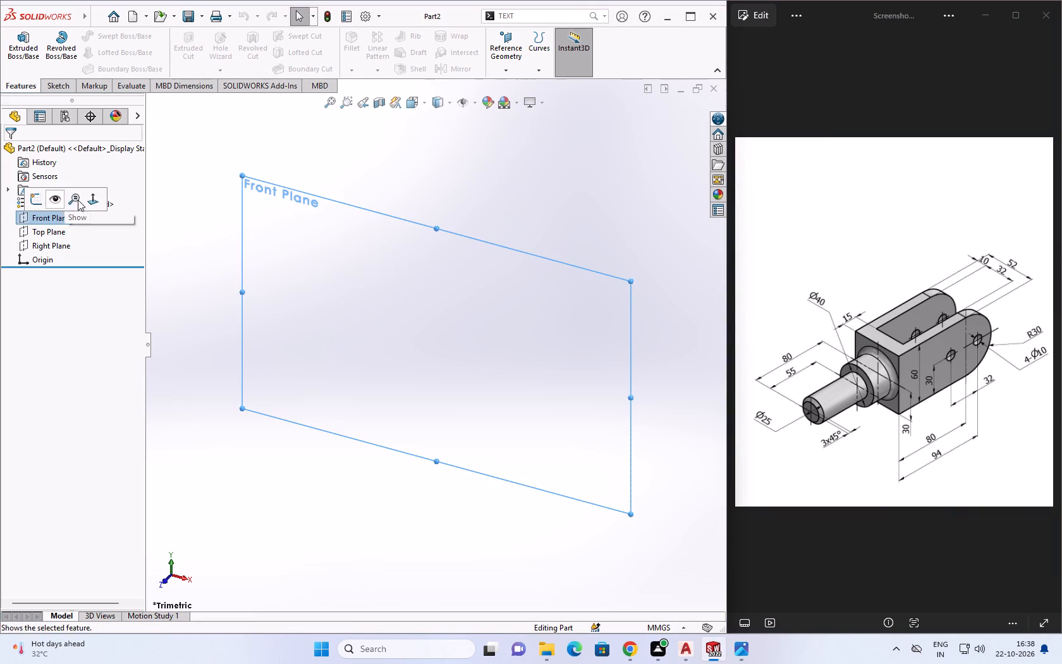
{"action": "left_click", "coordinate": [88, 200]}
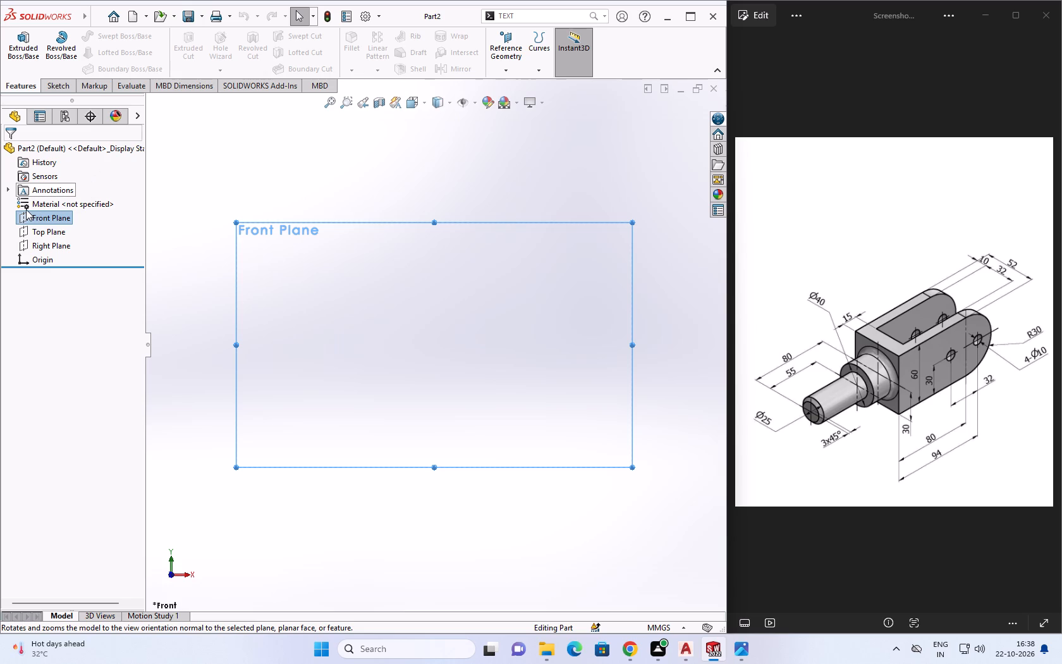
{"action": "left_click", "coordinate": [52, 80]}
{"action": "left_click", "coordinate": [114, 37]}
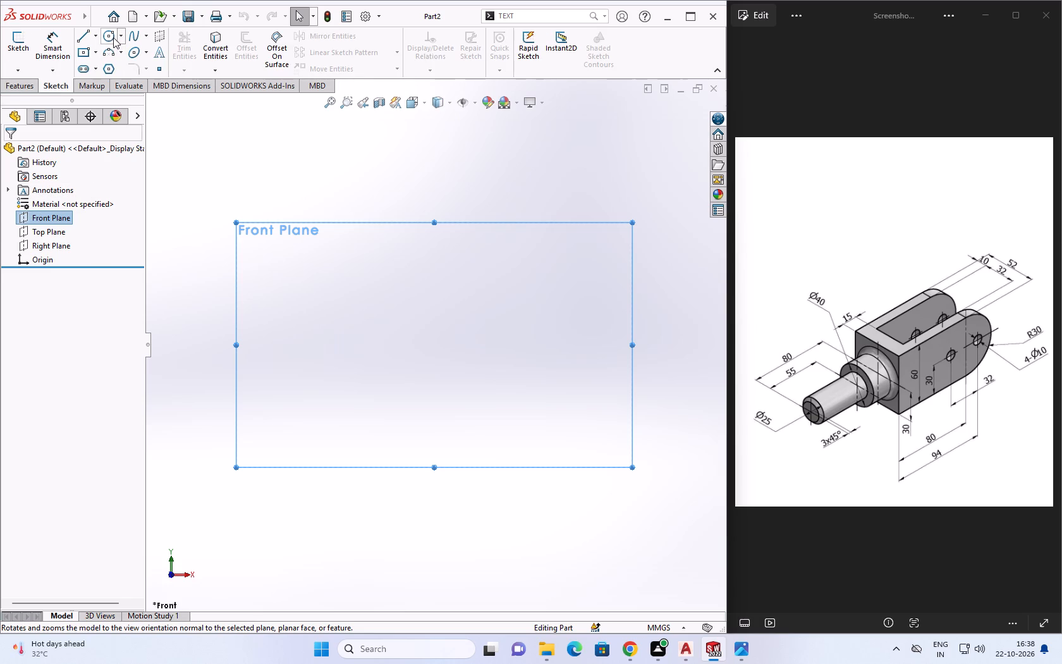
{"action": "left_click", "coordinate": [436, 348]}
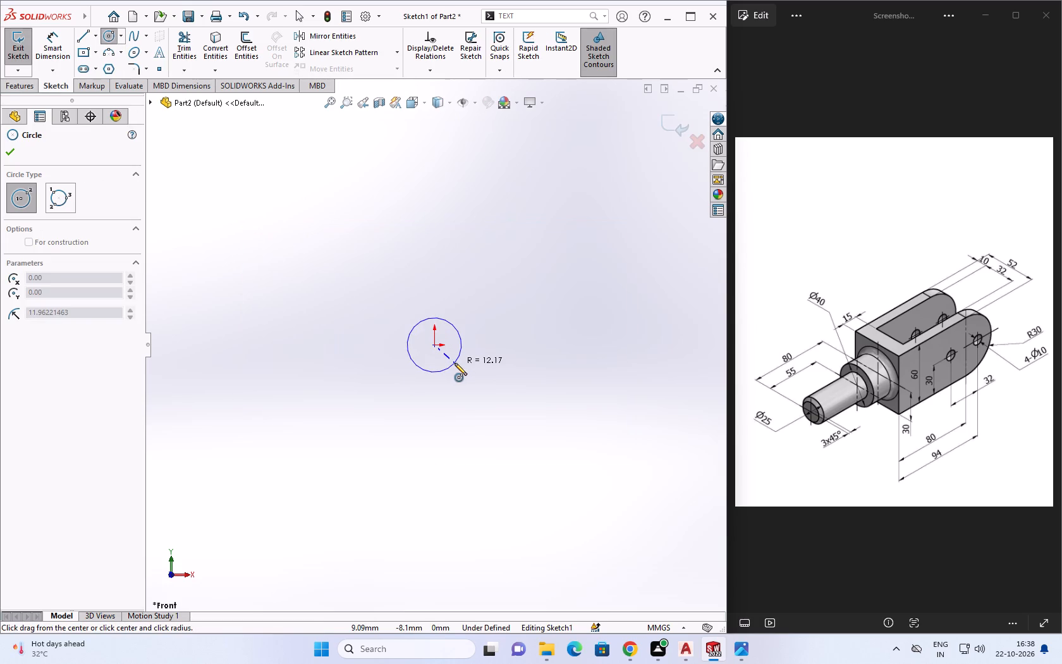
{"action": "left_click", "coordinate": [455, 363]}
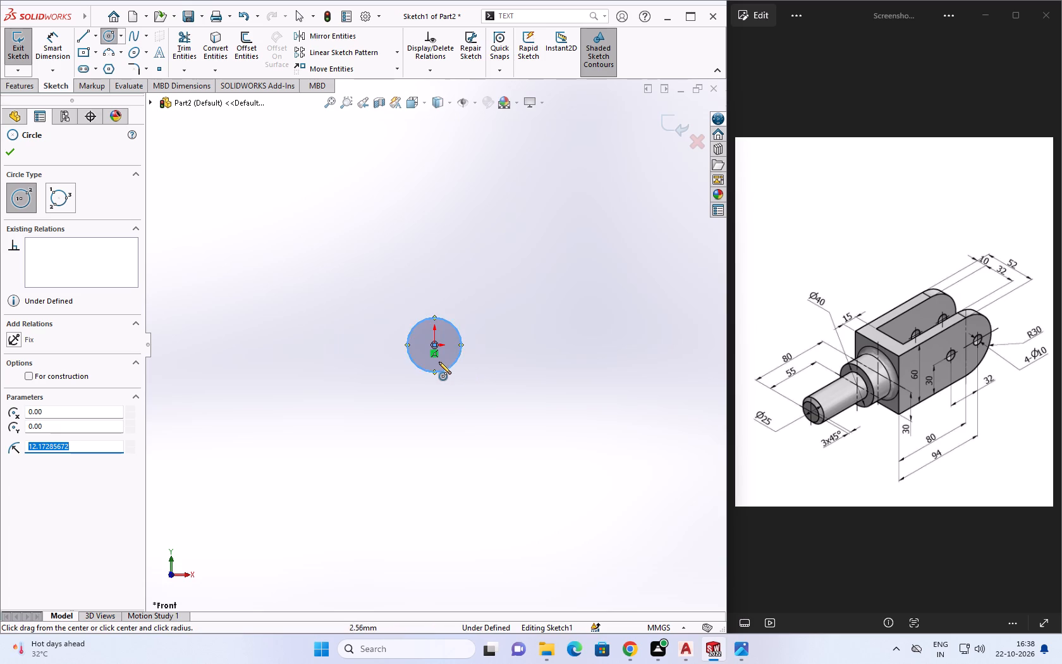
{"action": "type", "text": "25."}
{"action": "key", "text": "Return"}
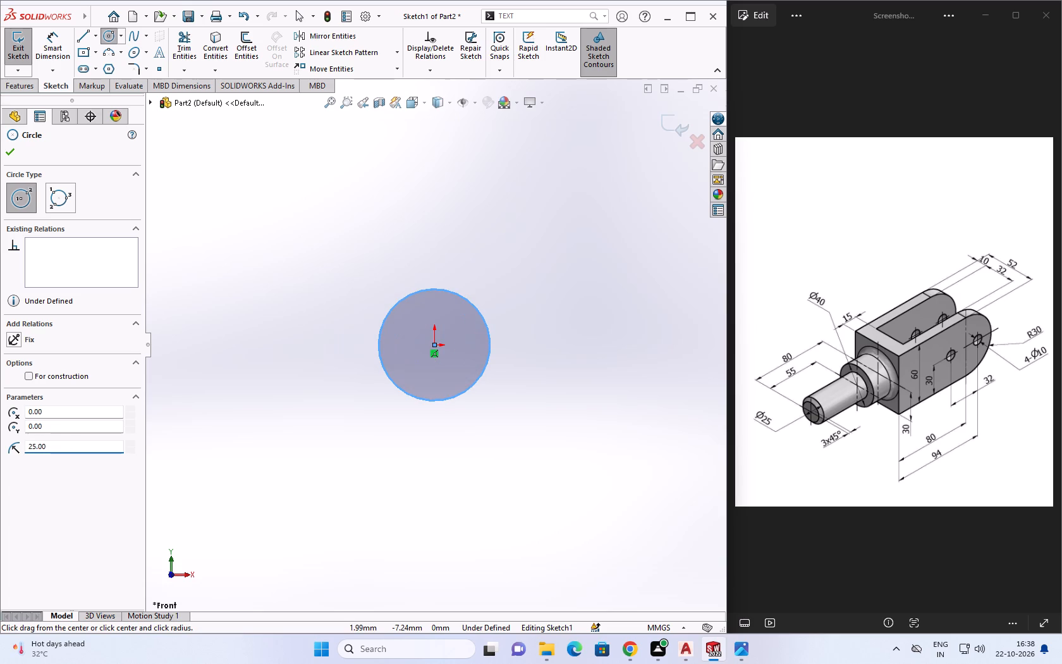
{"action": "double_click", "coordinate": [87, 445]}
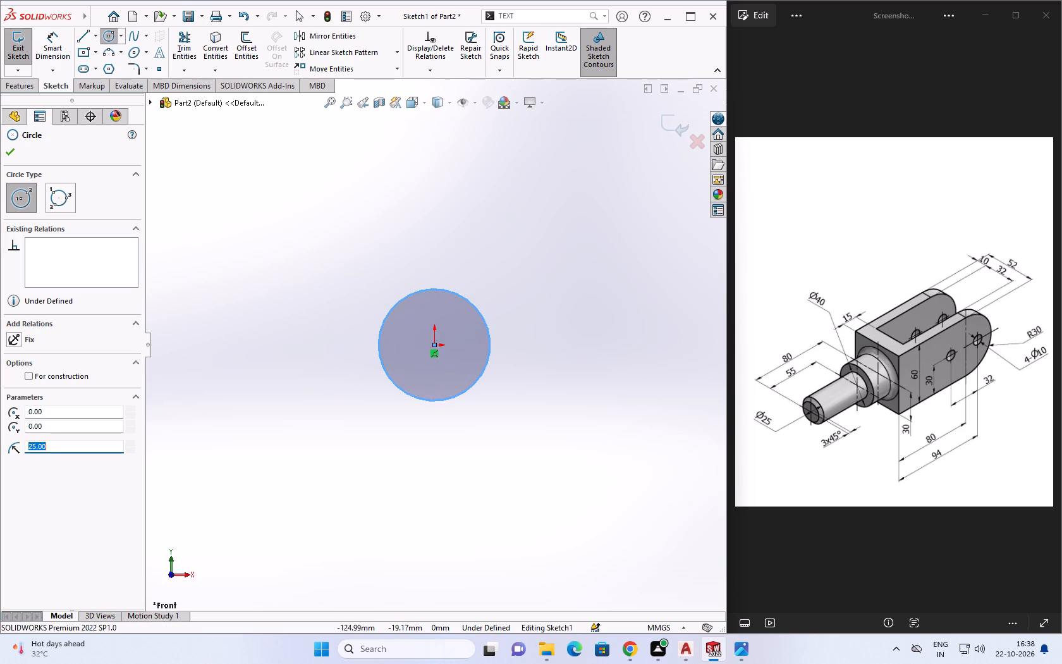
{"action": "type", "text": "25/2"}
{"action": "key", "text": "Return"}
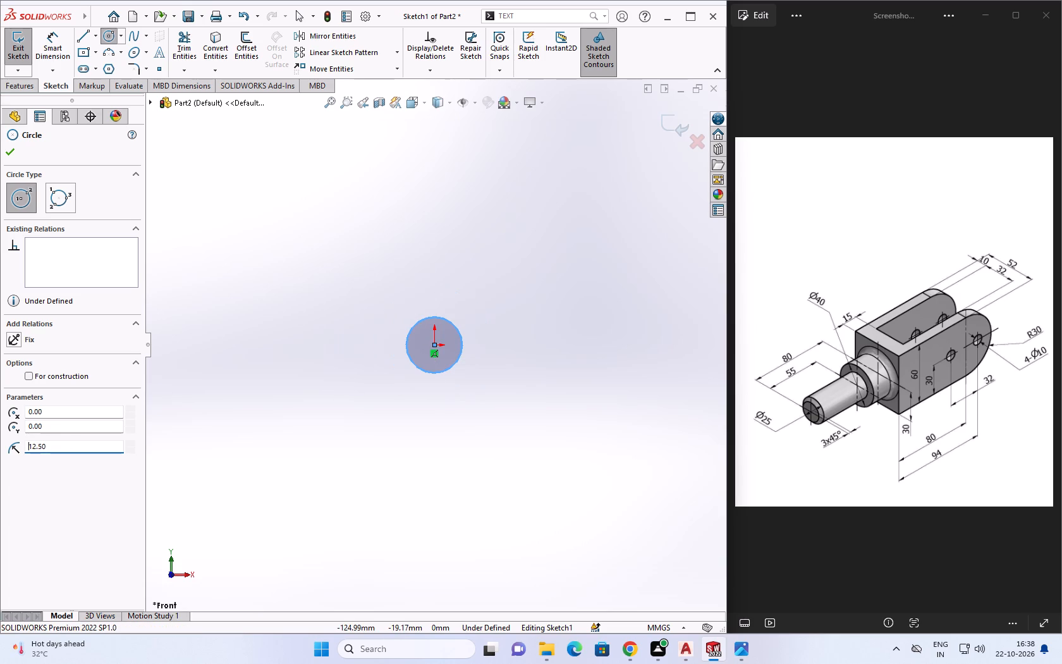
{"action": "left_click", "coordinate": [10, 147]}
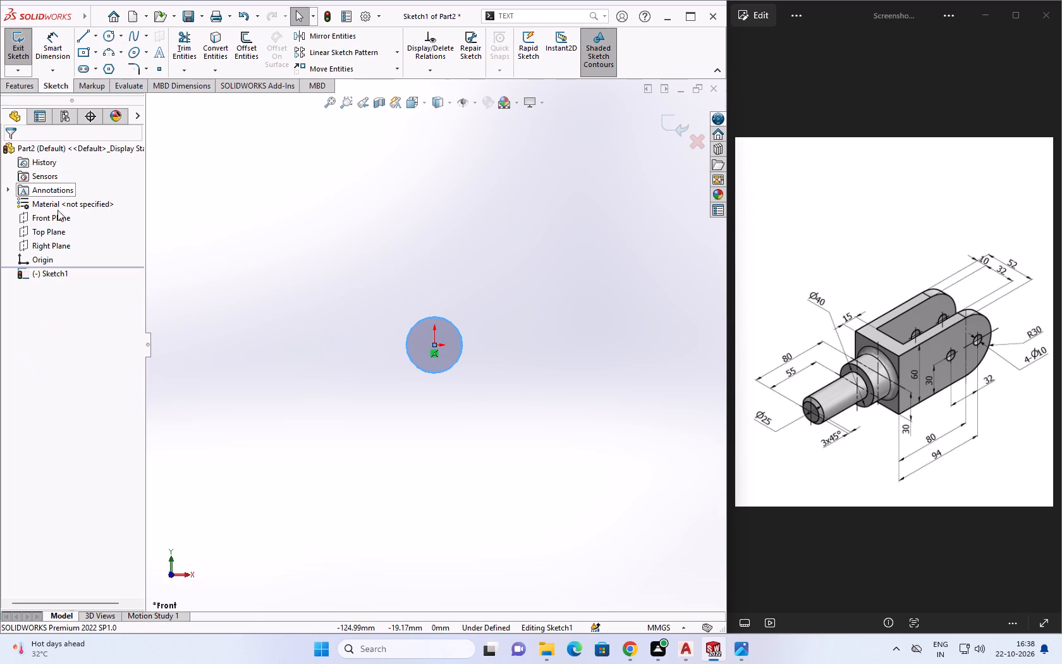
Extrude the circle as a blind boss with a depth of 55 mm.
{"action": "left_click", "coordinate": [18, 82]}
{"action": "left_click", "coordinate": [24, 54]}
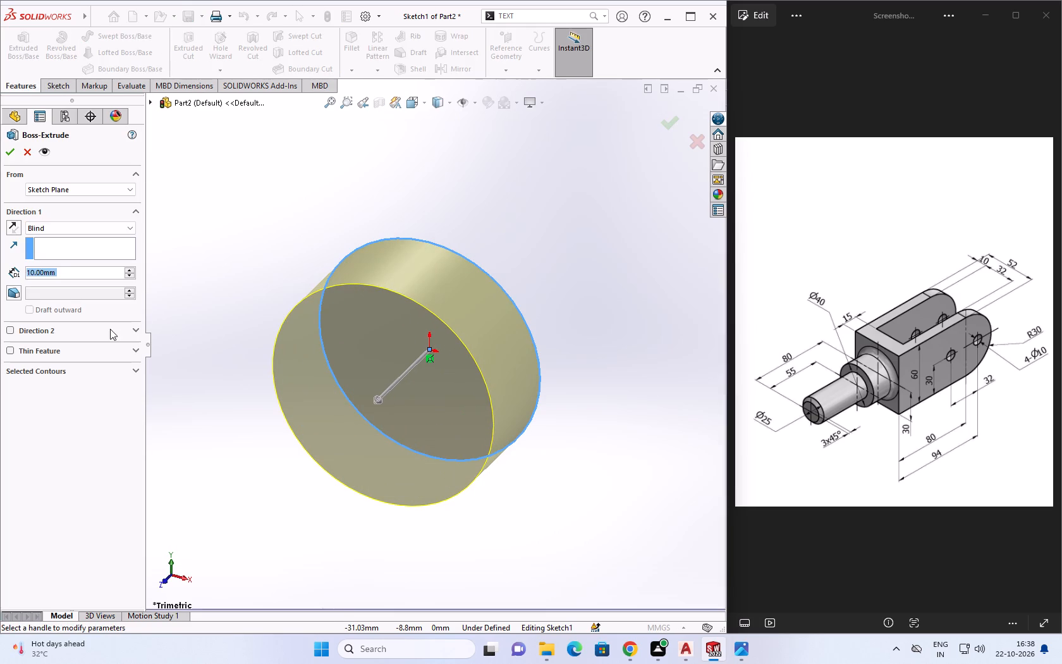
{"action": "type", "text": "55"}
{"action": "key", "text": "Return"}
{"action": "scroll", "coordinate": [332, 304], "scroll_direction": "down", "scroll_amount": 5}
{"action": "scroll", "coordinate": [330, 305], "scroll_direction": "up", "scroll_amount": 5}
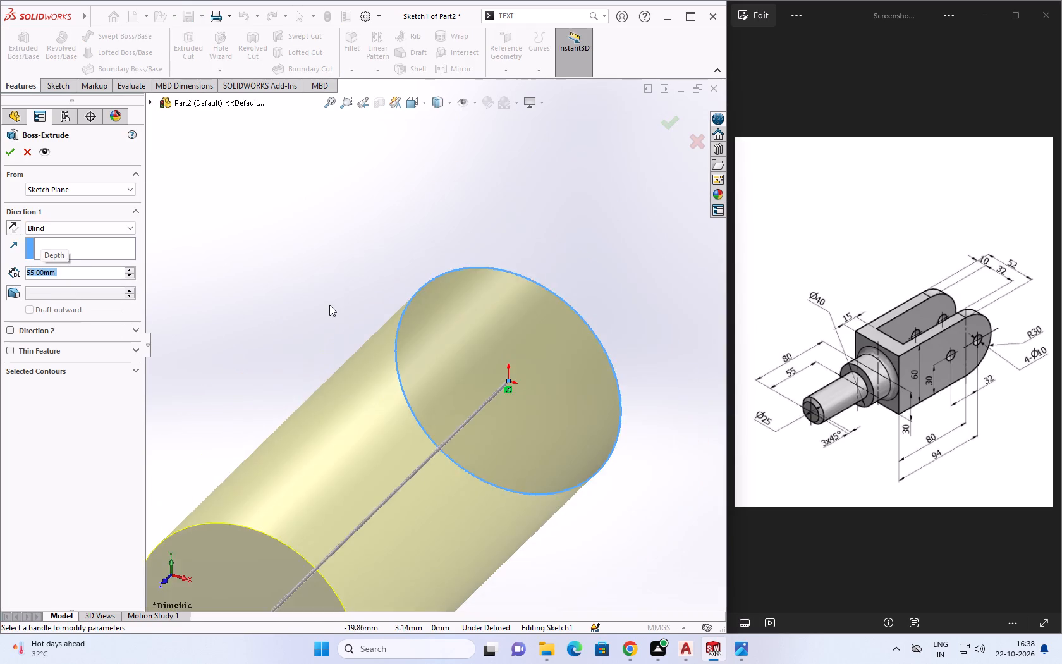
{"action": "scroll", "coordinate": [329, 305], "scroll_direction": "up", "scroll_amount": 6}
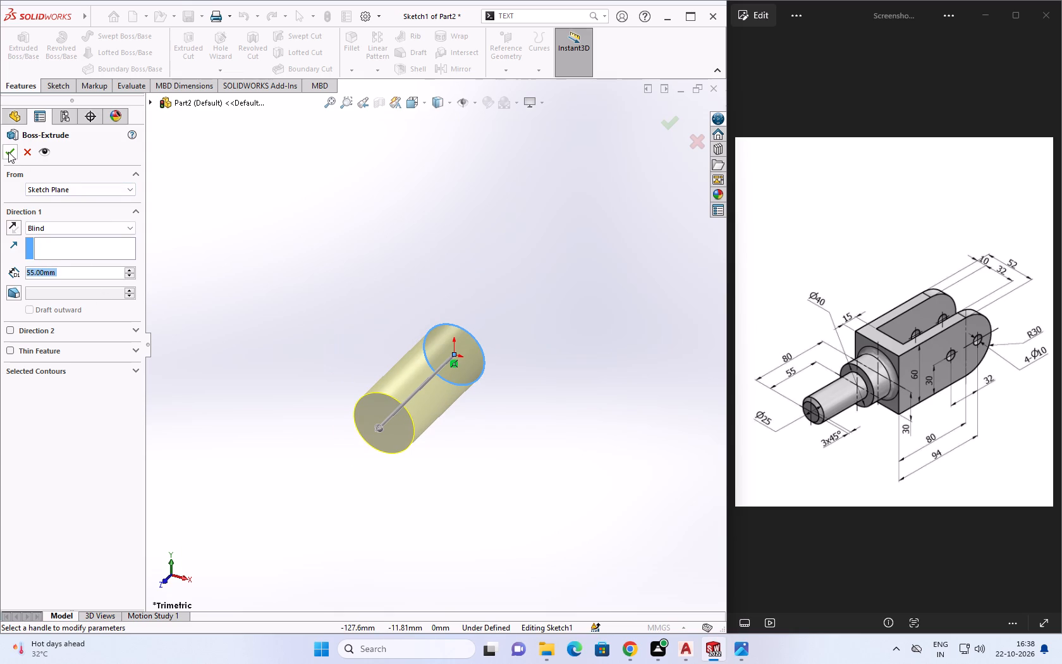
{"action": "left_click", "coordinate": [8, 152]}
Turn on the display of the reference planes in the model view.
{"action": "middle_click_drag", "start_coordinate": [252, 409], "coordinate": [271, 422]}
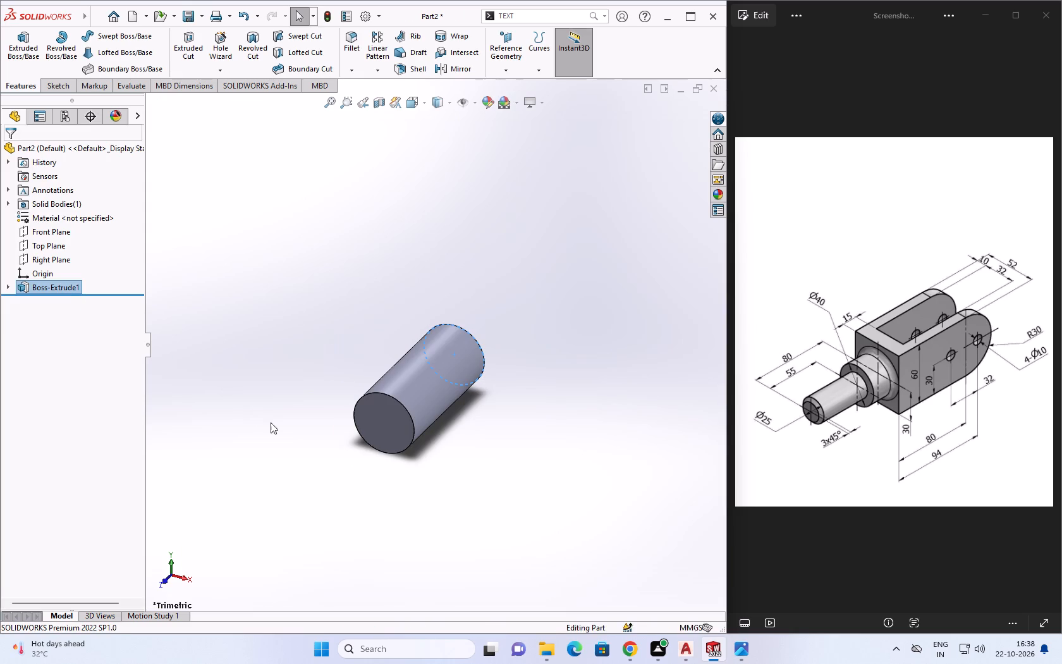
{"action": "middle_click_drag", "start_coordinate": [271, 422], "coordinate": [306, 439]}
{"action": "left_click", "coordinate": [44, 237]}
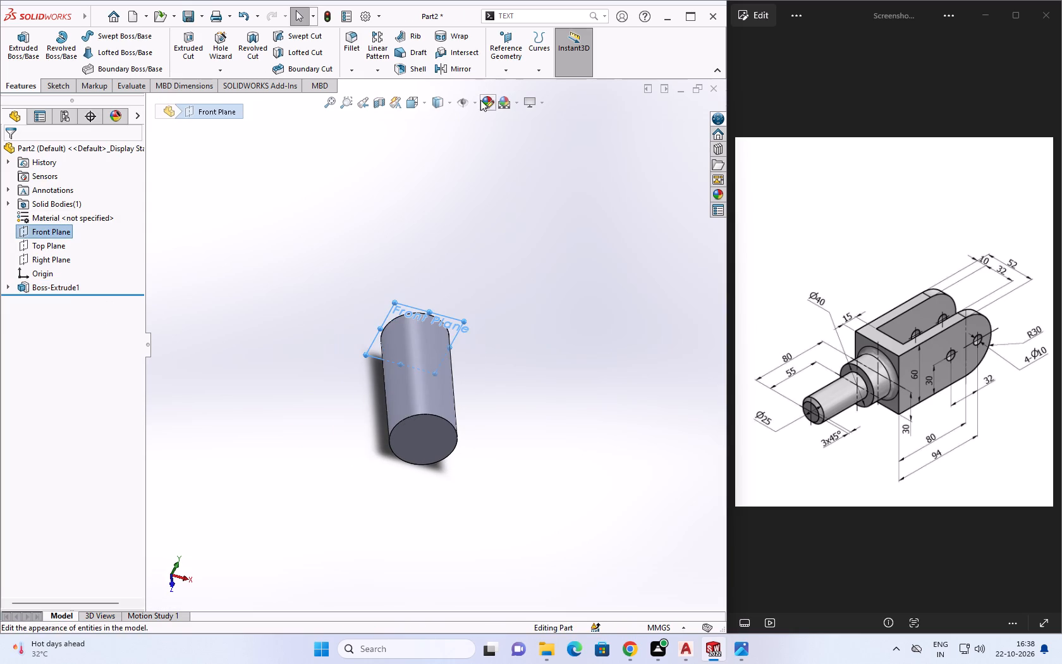
{"action": "left_click", "coordinate": [464, 101]}
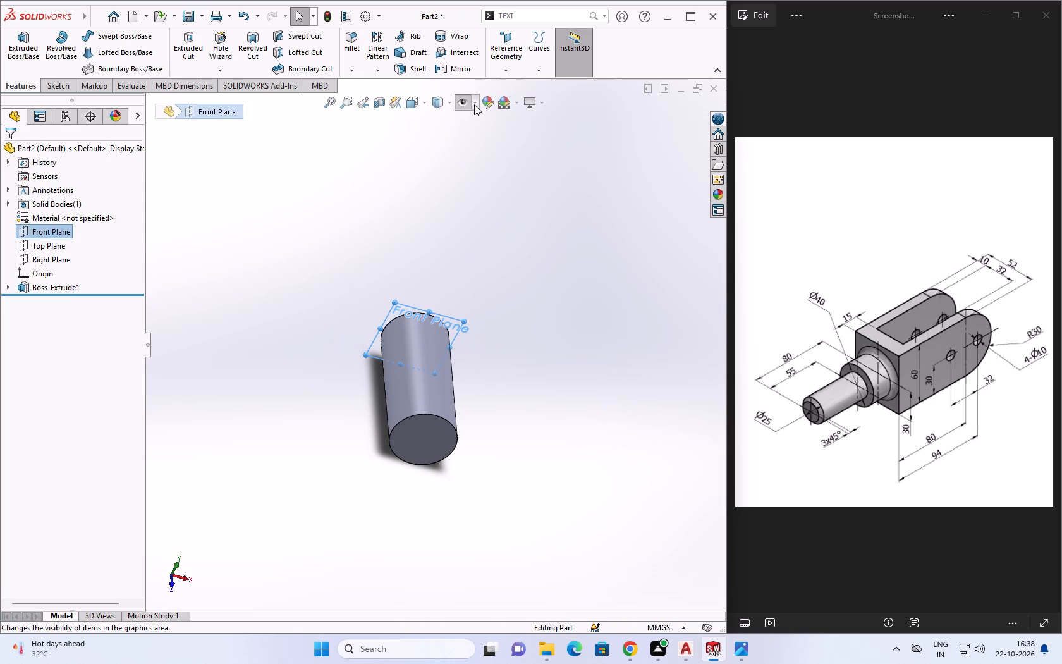
{"action": "left_click", "coordinate": [474, 104]}
{"action": "left_click", "coordinate": [465, 104]}
{"action": "double_click", "coordinate": [463, 104]}
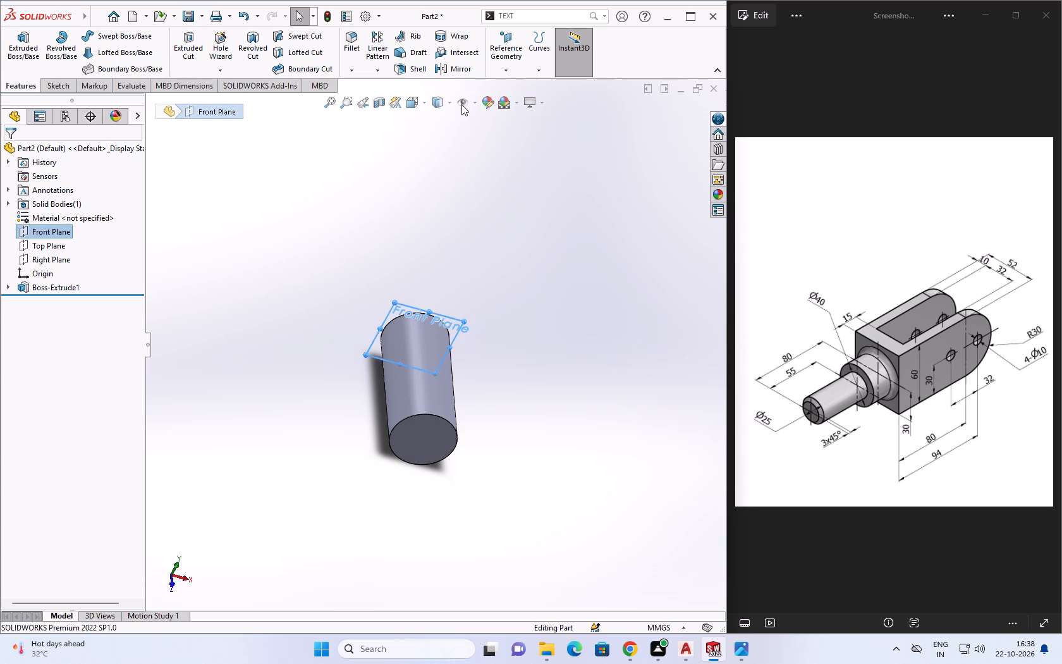
{"action": "left_click", "coordinate": [461, 104]}
{"action": "left_click", "coordinate": [461, 104]}
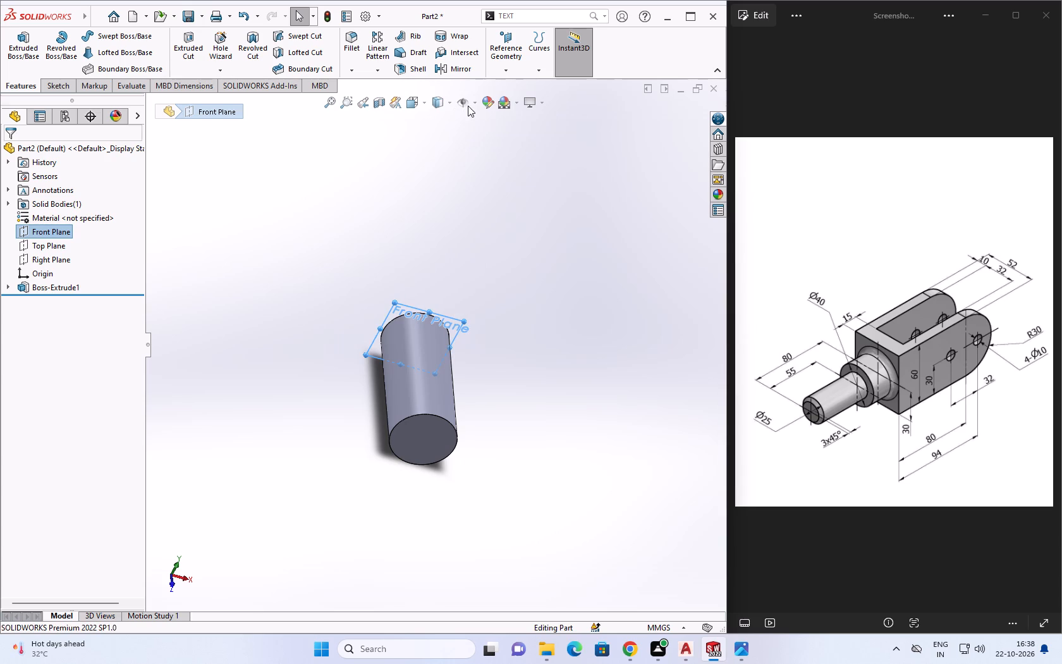
{"action": "left_click", "coordinate": [472, 106]}
{"action": "left_click", "coordinate": [482, 116]}
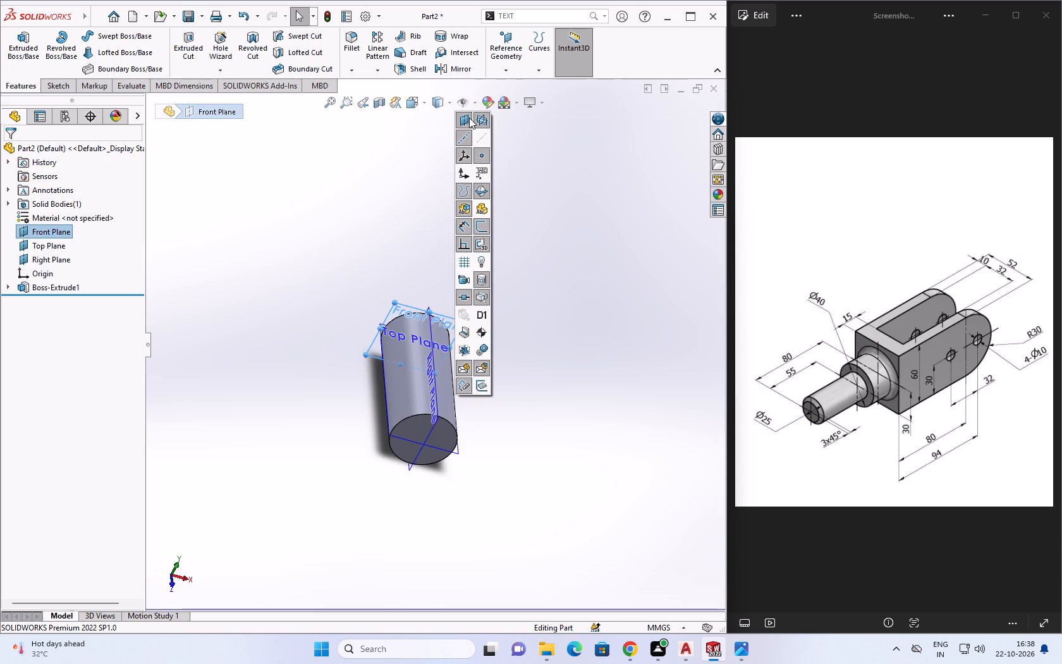
{"action": "left_click", "coordinate": [370, 157]}
Fillet the circular edge of the cylinder's end at the Front Plane with a 2 mm radius.
{"action": "middle_click_drag", "start_coordinate": [485, 330], "coordinate": [179, 279]}
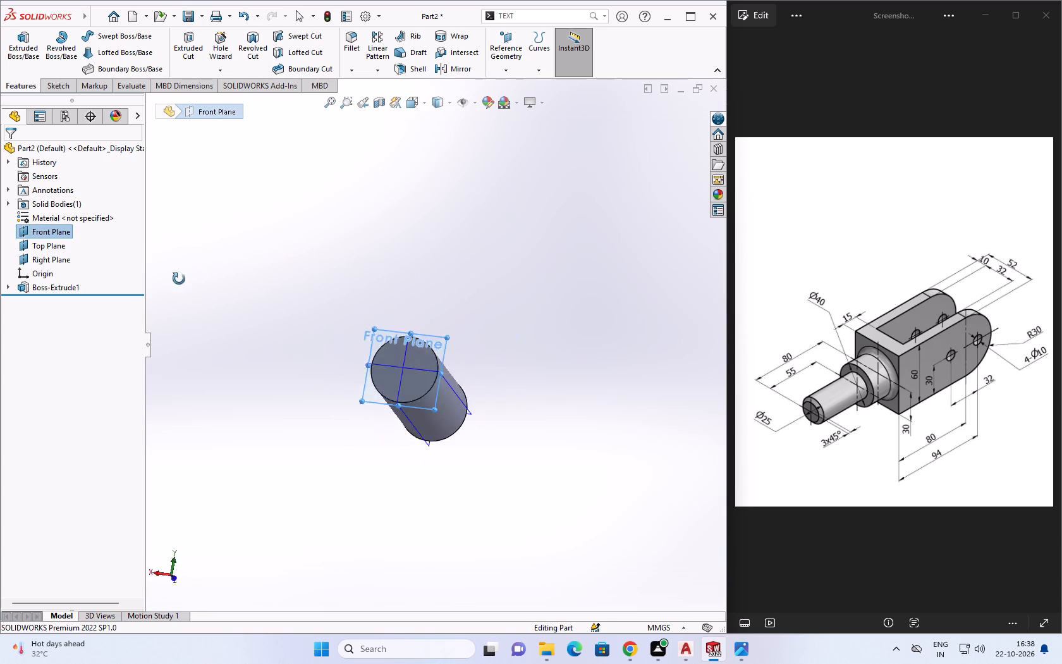
{"action": "middle_click_drag", "start_coordinate": [179, 279], "coordinate": [140, 312]}
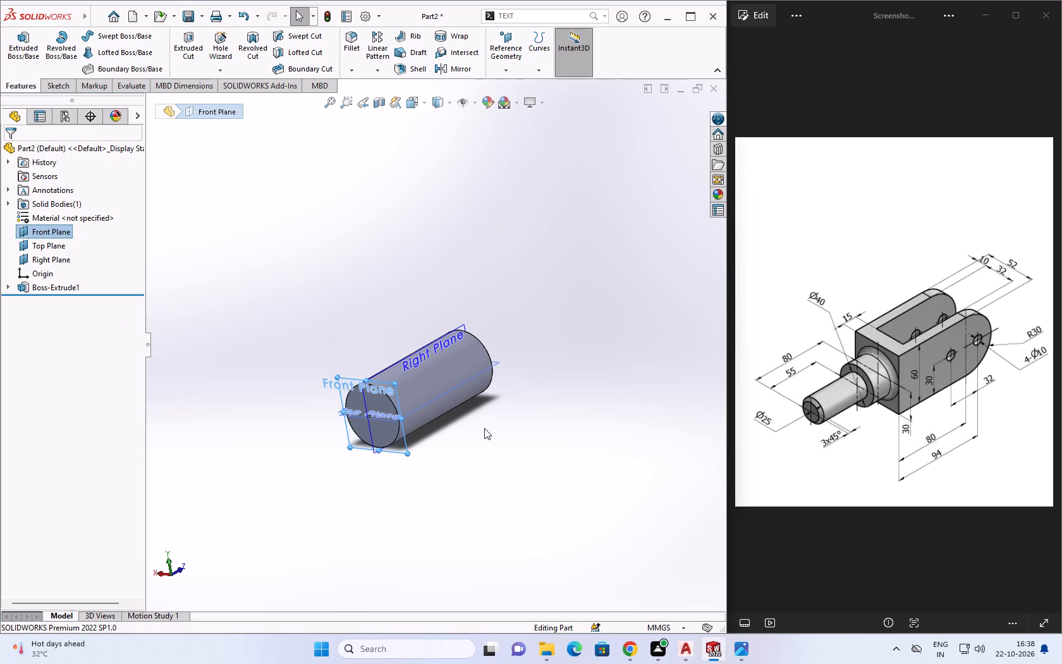
{"action": "key", "text": "Escape"}
{"action": "scroll", "coordinate": [393, 434], "scroll_direction": "up", "scroll_amount": 3}
{"action": "scroll", "coordinate": [393, 434], "scroll_direction": "down", "scroll_amount": 3}
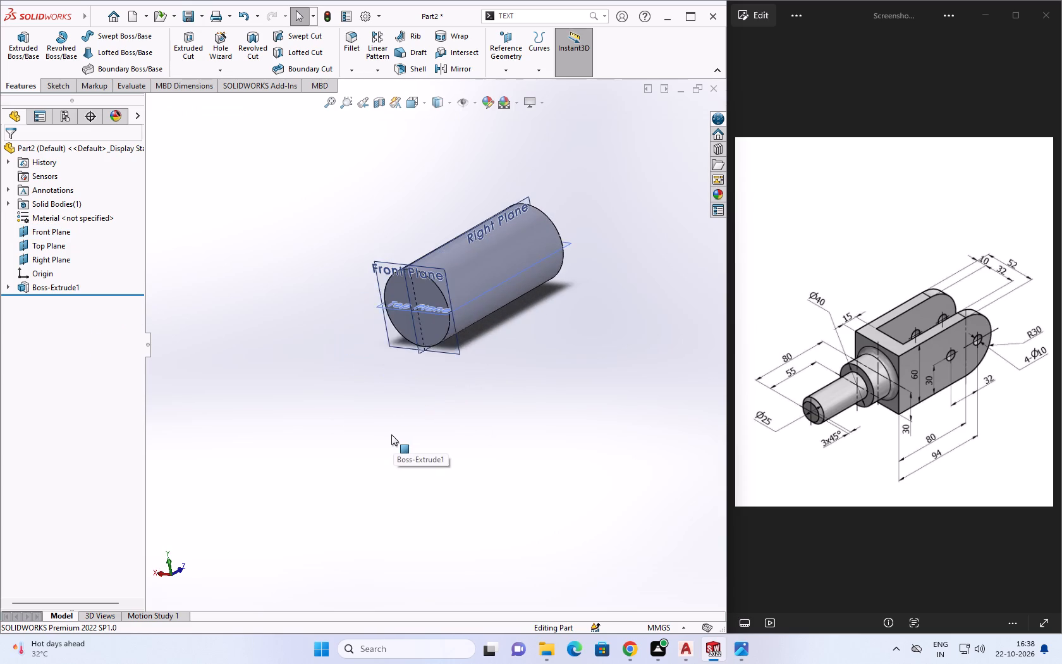
{"action": "scroll", "coordinate": [391, 434], "scroll_direction": "down", "scroll_amount": 2}
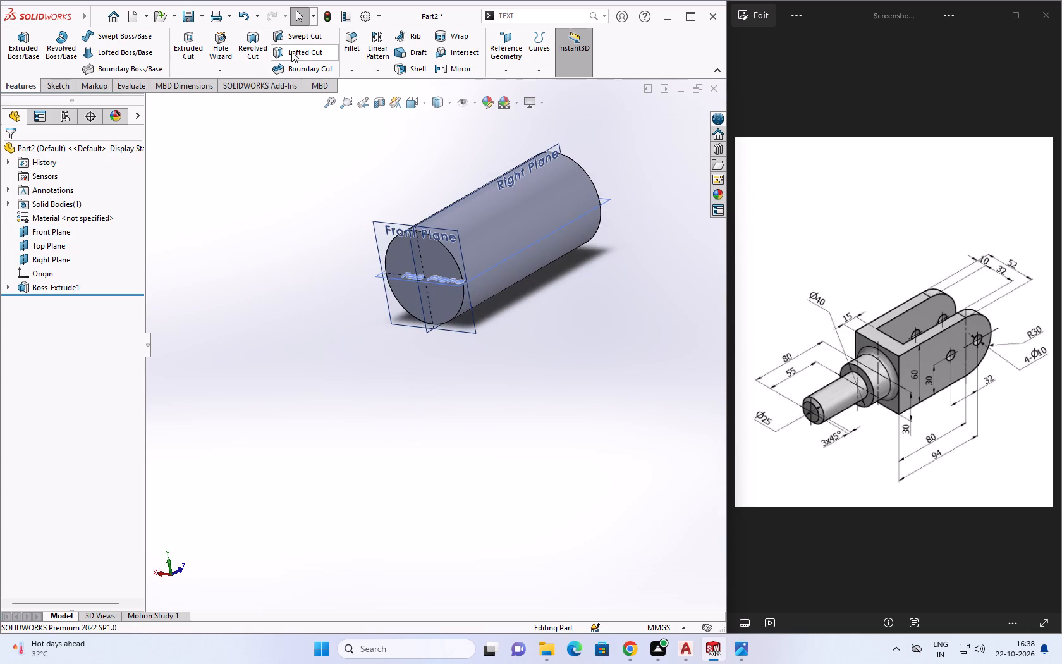
{"action": "left_click", "coordinate": [348, 42]}
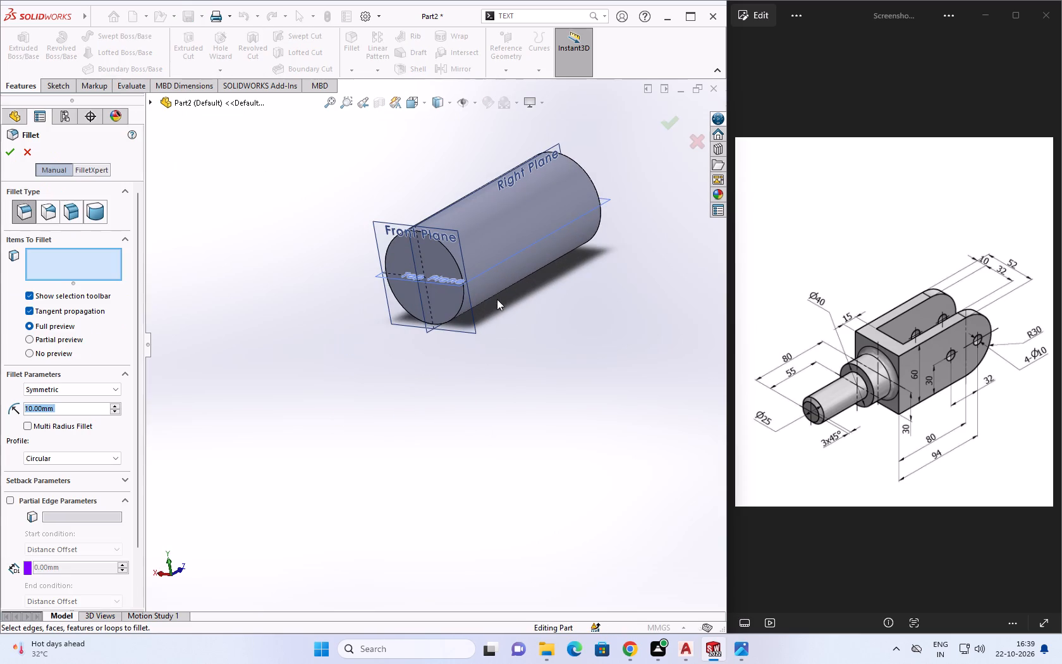
{"action": "scroll", "coordinate": [492, 292], "scroll_direction": "down", "scroll_amount": 1}
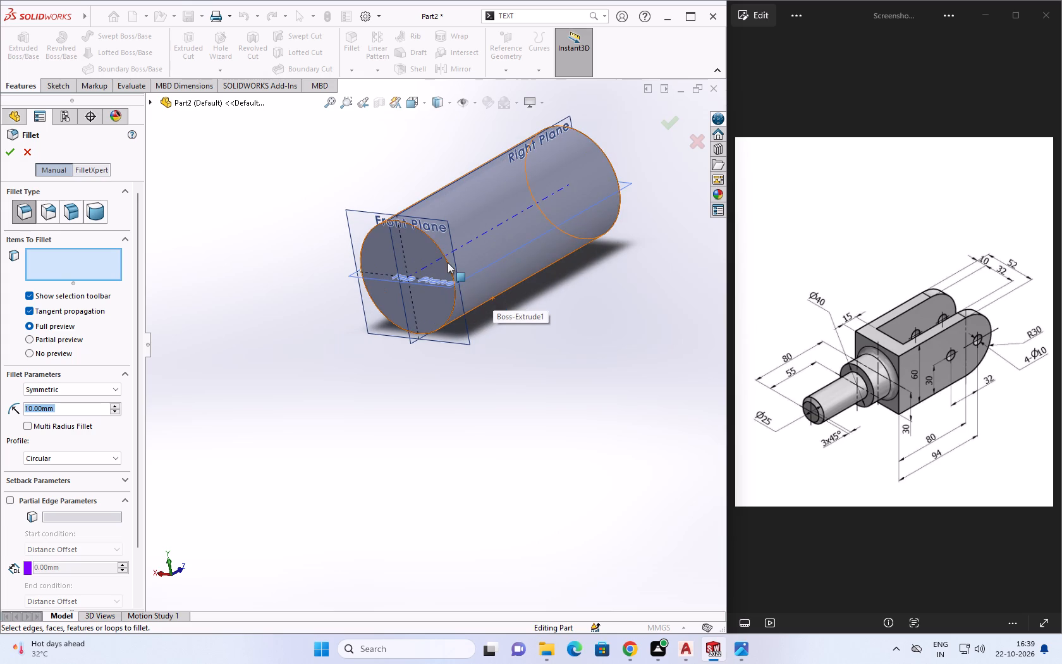
{"action": "left_click", "coordinate": [440, 253]}
{"action": "middle_click_drag", "start_coordinate": [388, 356], "coordinate": [461, 309]}
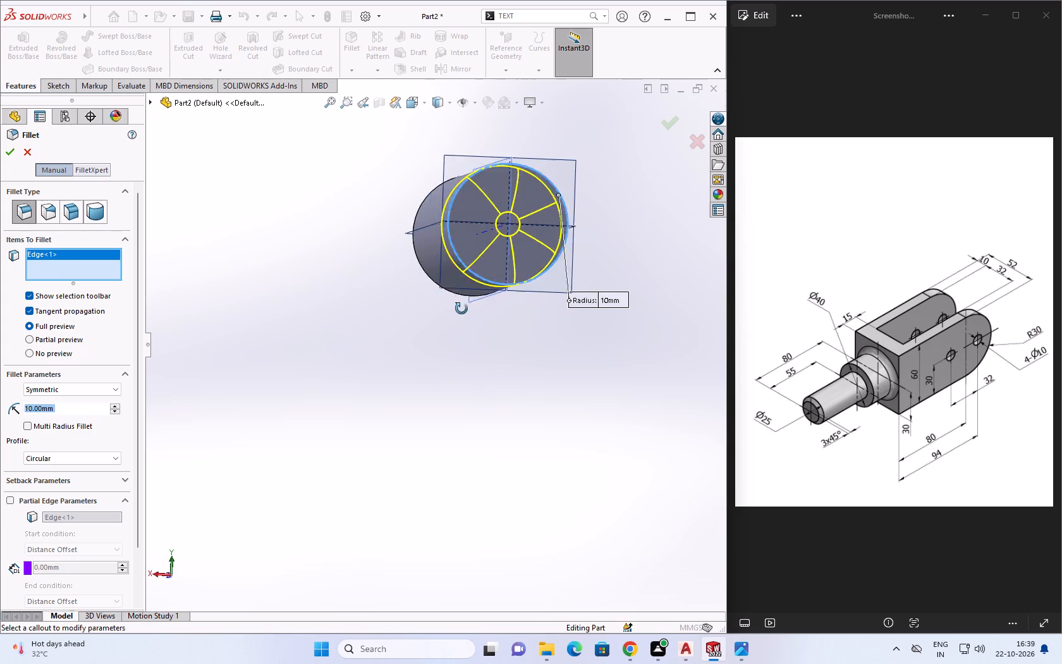
{"action": "middle_click_drag", "start_coordinate": [461, 309], "coordinate": [527, 355]}
{"action": "double_click", "coordinate": [70, 410]}
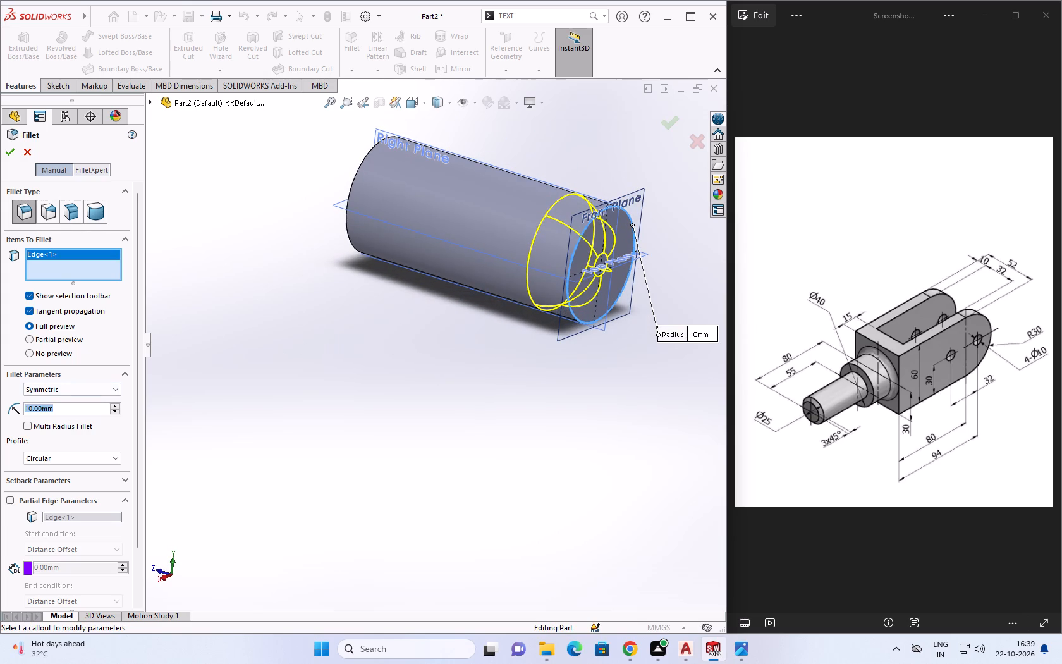
{"action": "key", "text": "2"}
{"action": "key", "text": "Return"}
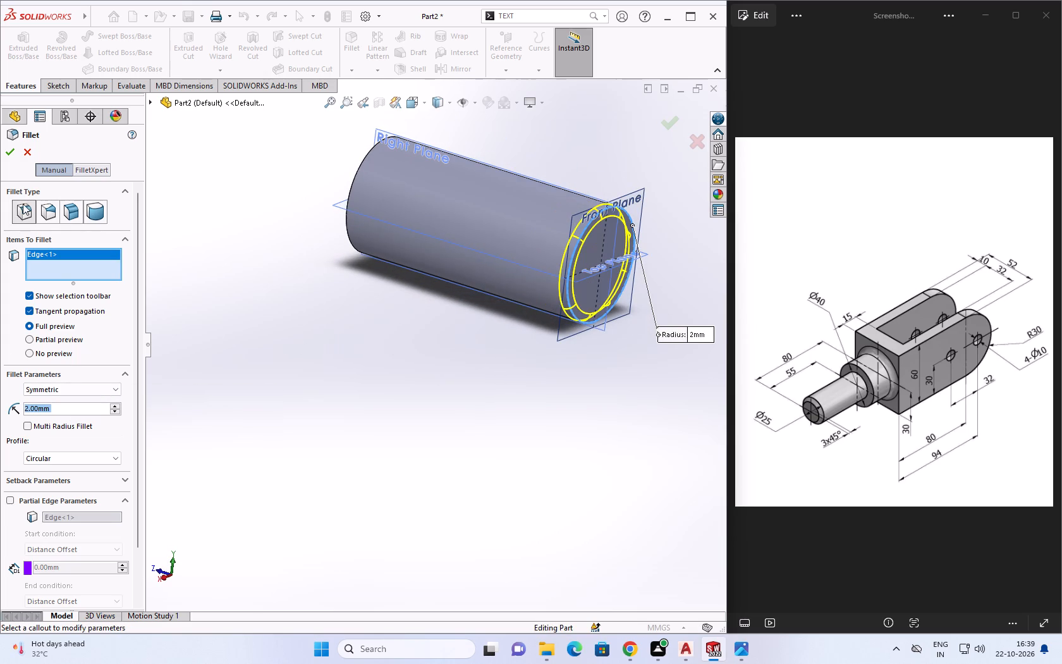
{"action": "left_click", "coordinate": [11, 156]}
Sketch a circle with a radius of 25 mm, centred on the origin, on the cylinder's unfilleted end face.
{"action": "middle_click_drag", "start_coordinate": [580, 409], "coordinate": [510, 375]}
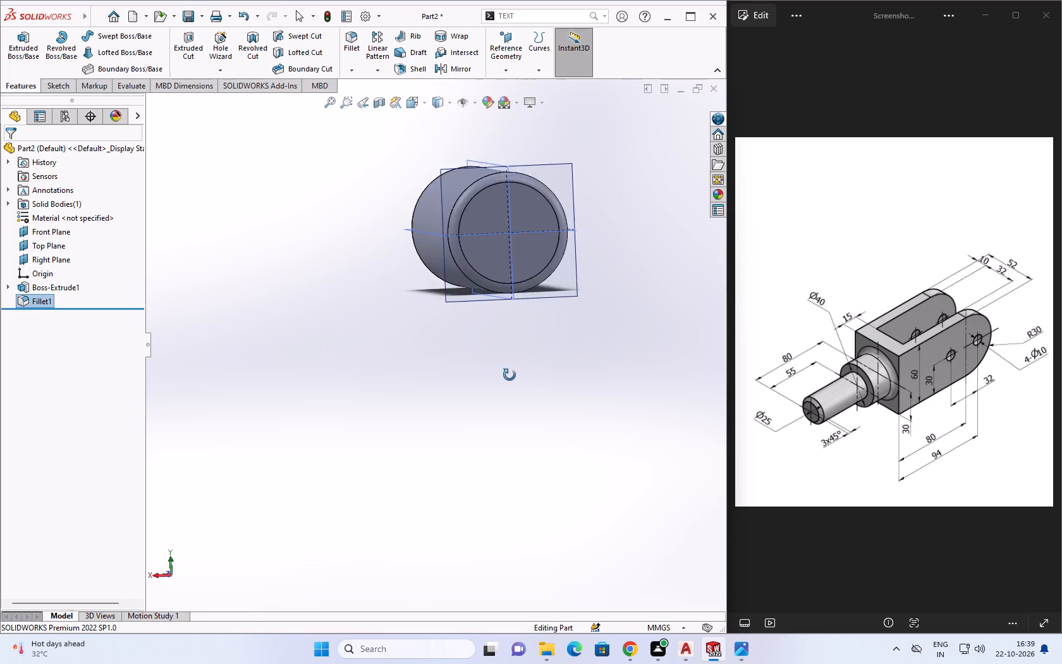
{"action": "middle_click_drag", "start_coordinate": [510, 375], "coordinate": [363, 462]}
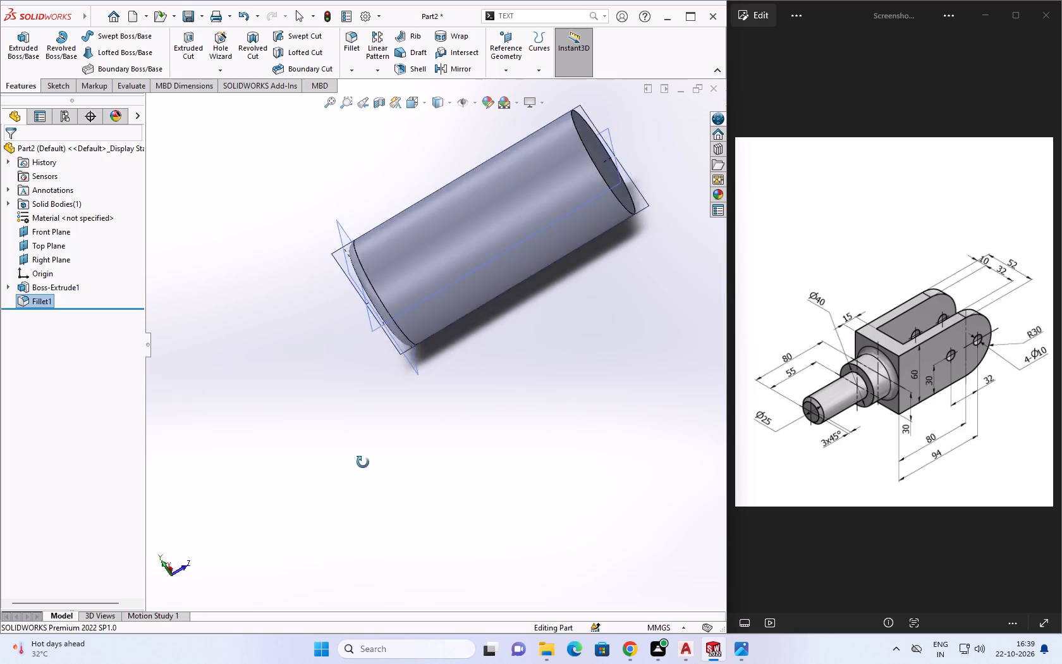
{"action": "middle_click_drag", "start_coordinate": [363, 462], "coordinate": [293, 524]}
{"action": "left_click", "coordinate": [483, 216]}
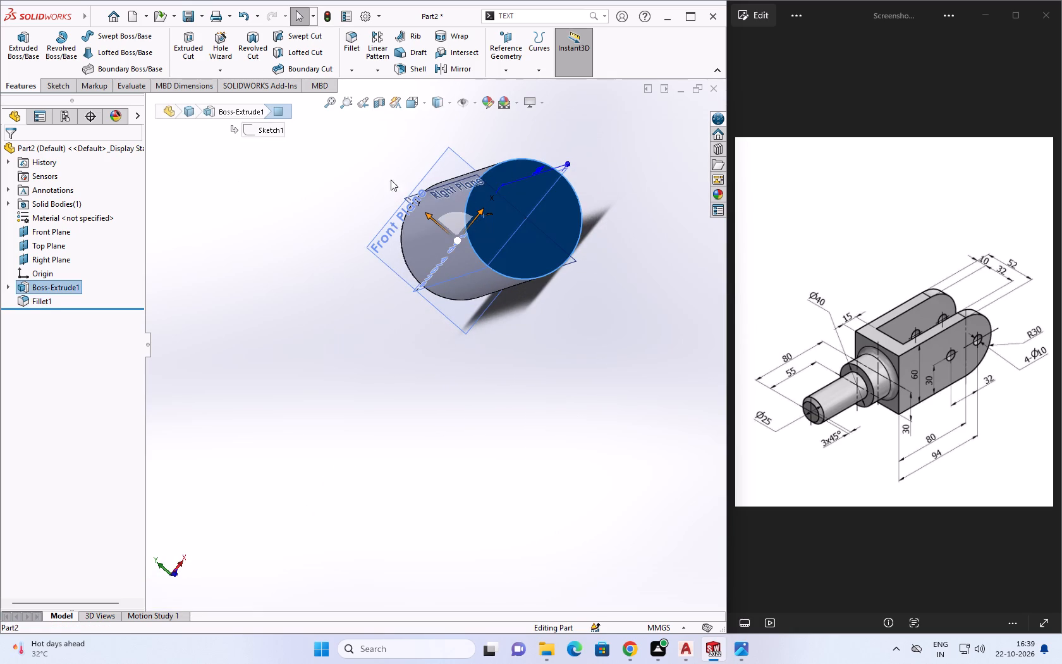
{"action": "left_click", "coordinate": [56, 89]}
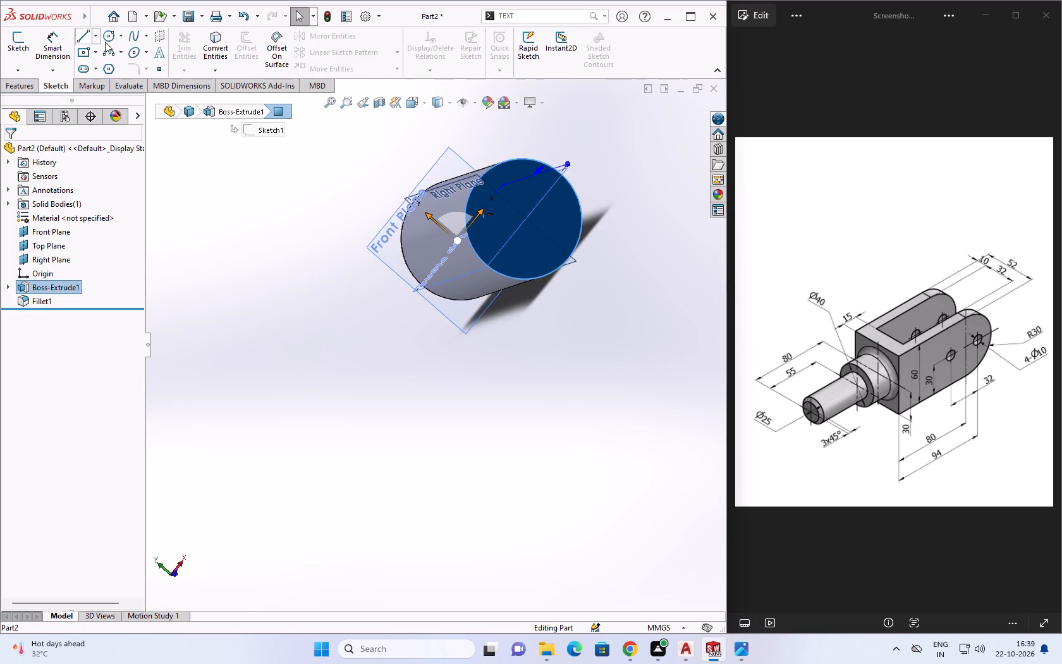
{"action": "left_click", "coordinate": [110, 39]}
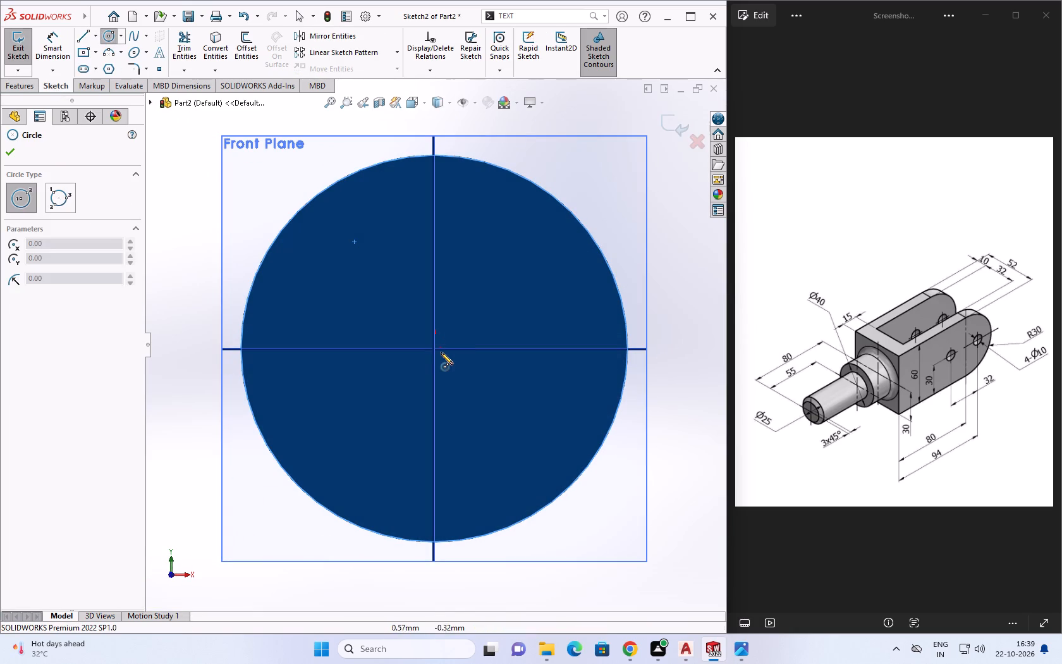
{"action": "left_click", "coordinate": [434, 350]}
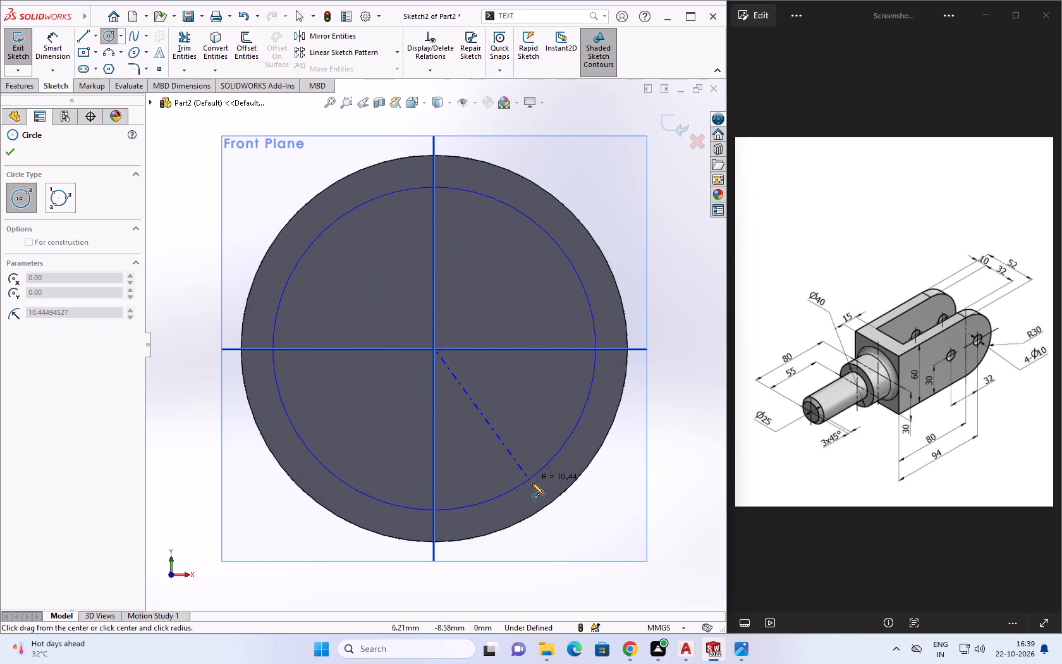
{"action": "middle_click_drag", "start_coordinate": [522, 501], "coordinate": [508, 469]}
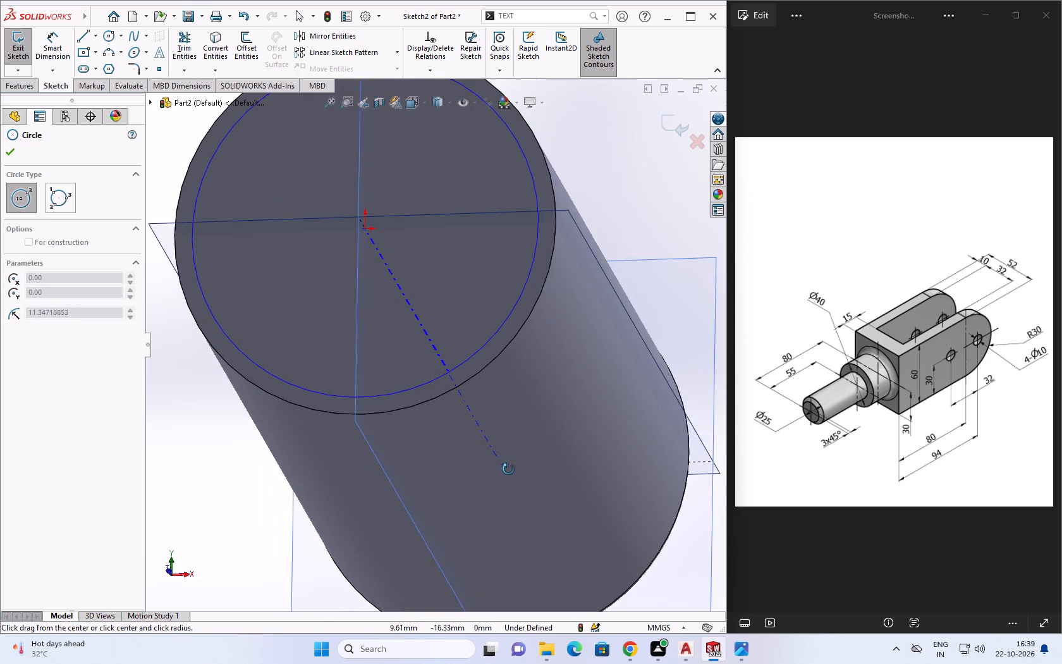
{"action": "middle_click_drag", "start_coordinate": [508, 469], "coordinate": [541, 495]}
{"action": "scroll", "coordinate": [536, 496], "scroll_direction": "down", "scroll_amount": 2}
{"action": "middle_click_drag", "start_coordinate": [473, 520], "coordinate": [420, 529]}
{"action": "scroll", "coordinate": [420, 529], "scroll_direction": "down", "scroll_amount": 1}
{"action": "scroll", "coordinate": [422, 529], "scroll_direction": "up", "scroll_amount": 5}
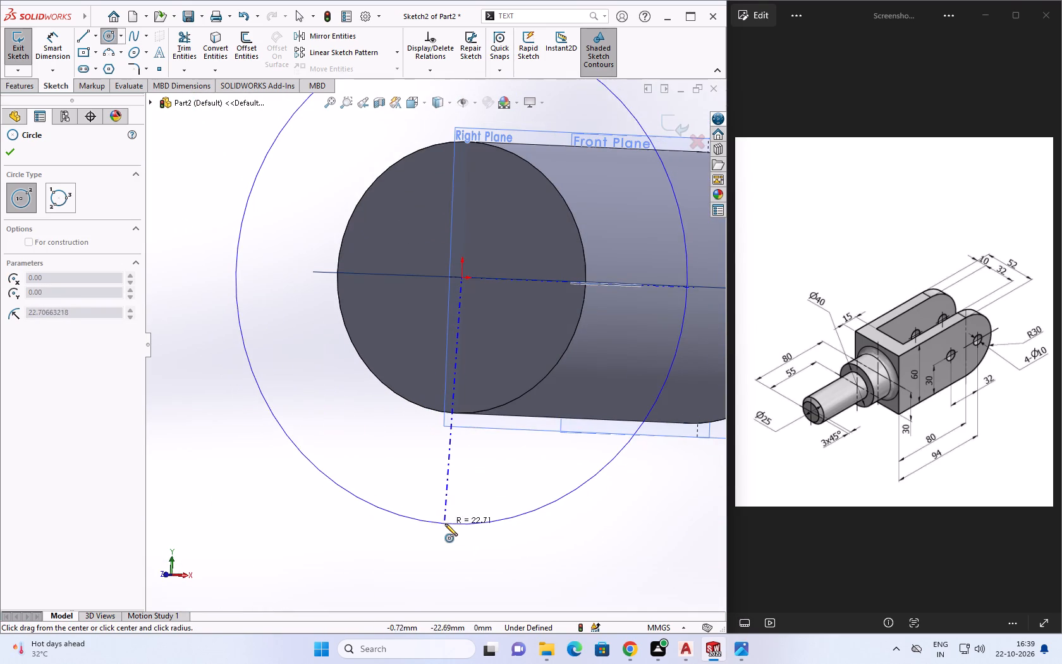
{"action": "left_click", "coordinate": [446, 528]}
{"action": "type", "text": "25"}
{"action": "key", "text": "Return"}
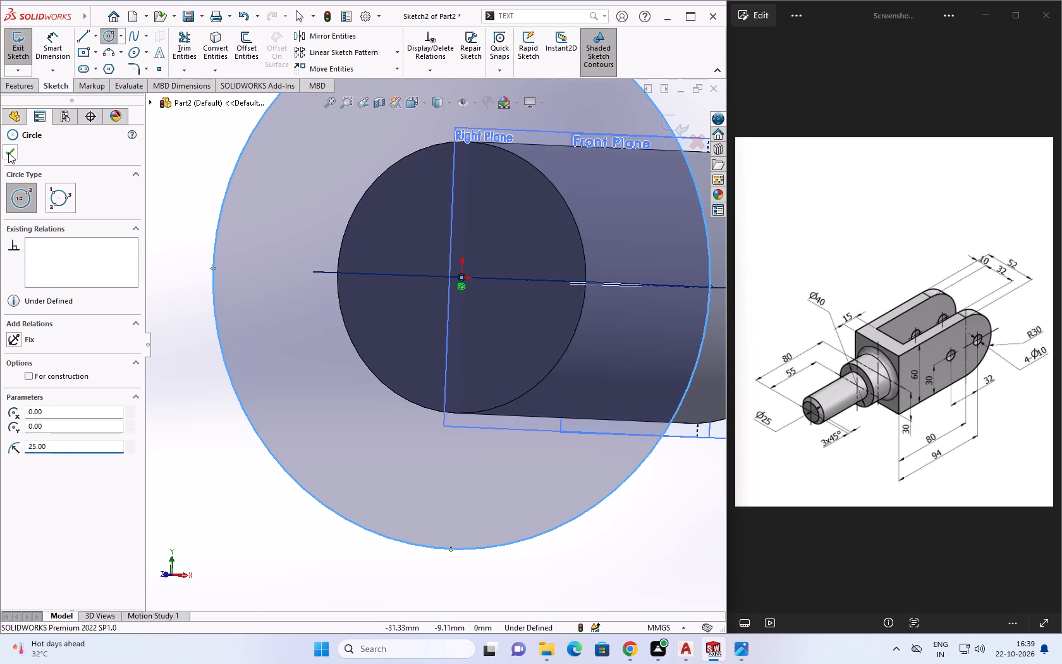
{"action": "left_click", "coordinate": [8, 152]}
Extrude the 25 mm radius circle as a blind boss 15 mm deep, extending away from the cylinder and merged with it.
{"action": "middle_click_drag", "start_coordinate": [223, 308], "coordinate": [330, 390]}
{"action": "scroll", "coordinate": [327, 387], "scroll_direction": "down", "scroll_amount": 3}
{"action": "scroll", "coordinate": [330, 390], "scroll_direction": "up", "scroll_amount": 5}
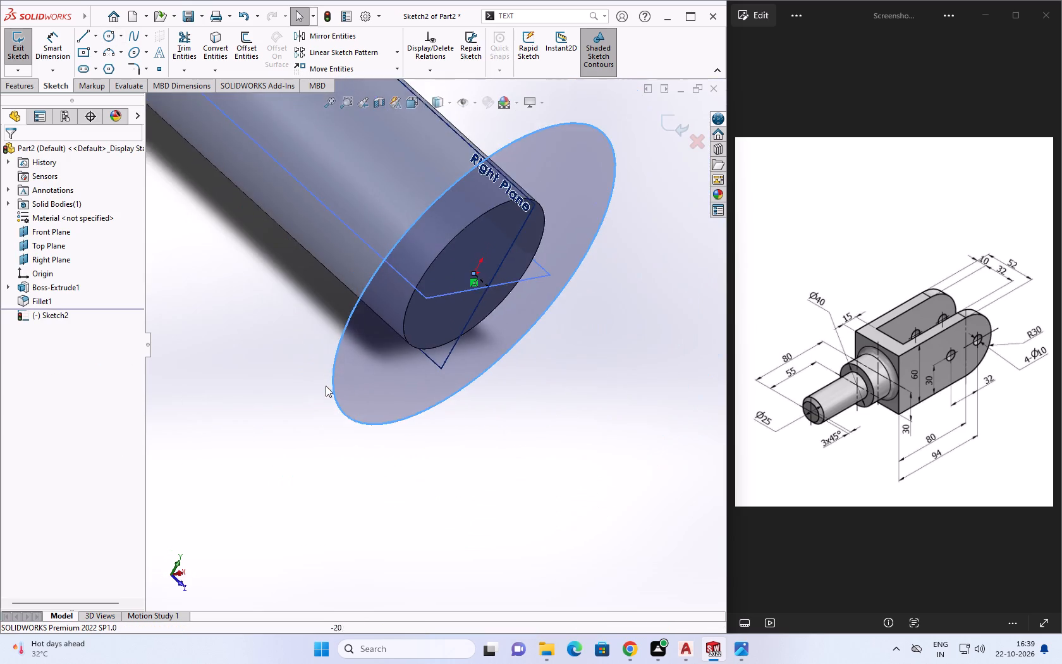
{"action": "scroll", "coordinate": [313, 360], "scroll_direction": "up", "scroll_amount": 3}
{"action": "middle_click_drag", "start_coordinate": [308, 302], "coordinate": [369, 419]}
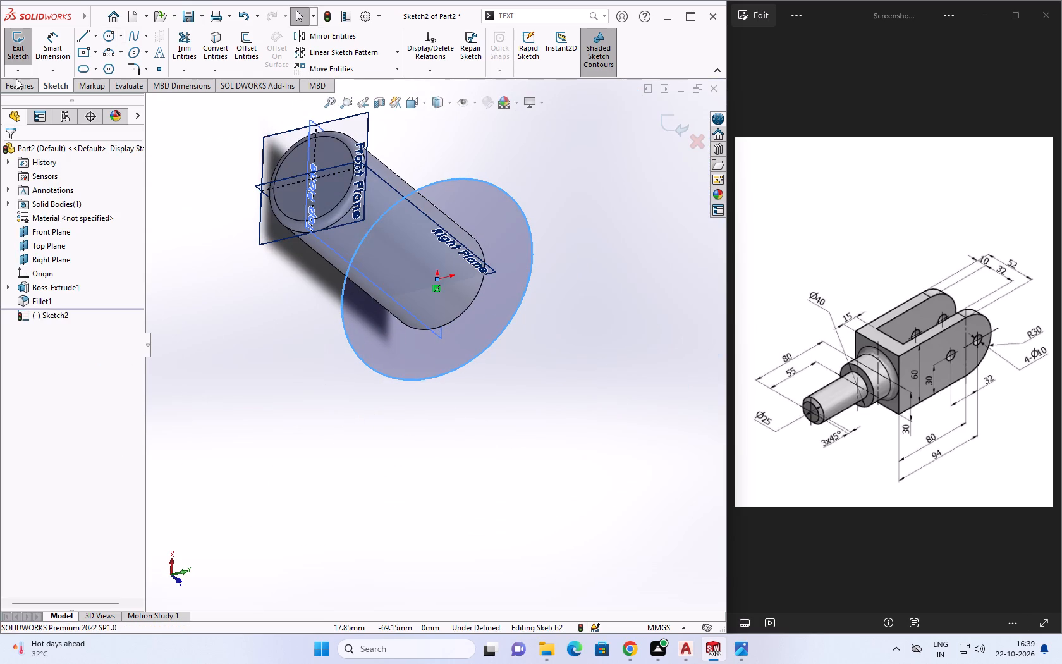
{"action": "left_click", "coordinate": [18, 79]}
{"action": "left_click", "coordinate": [40, 42]}
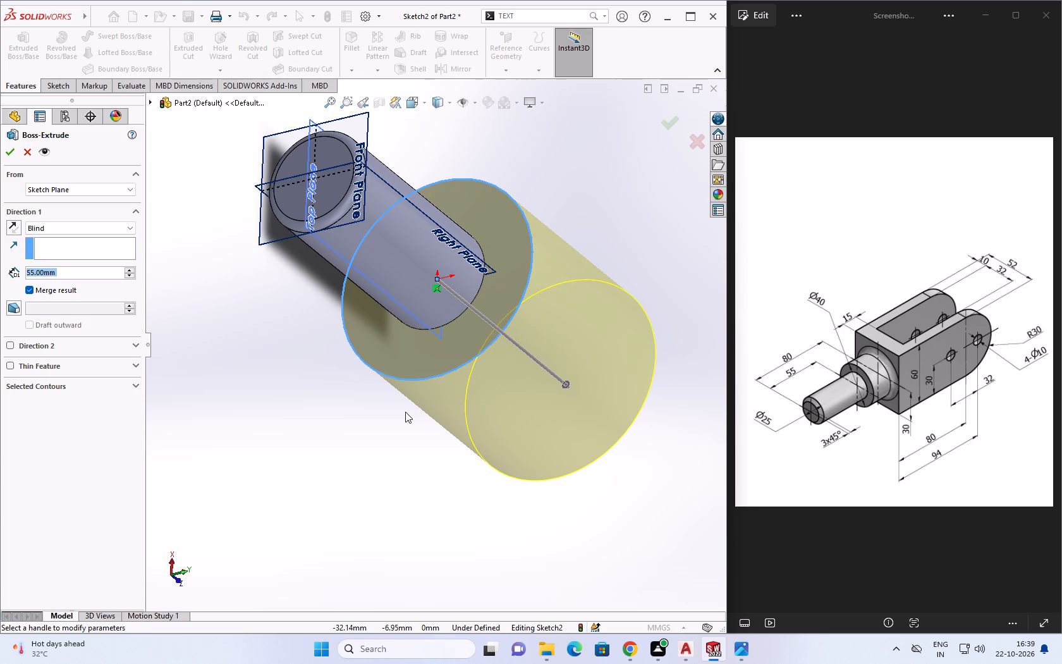
{"action": "type", "text": "20"}
{"action": "key", "text": "Return"}
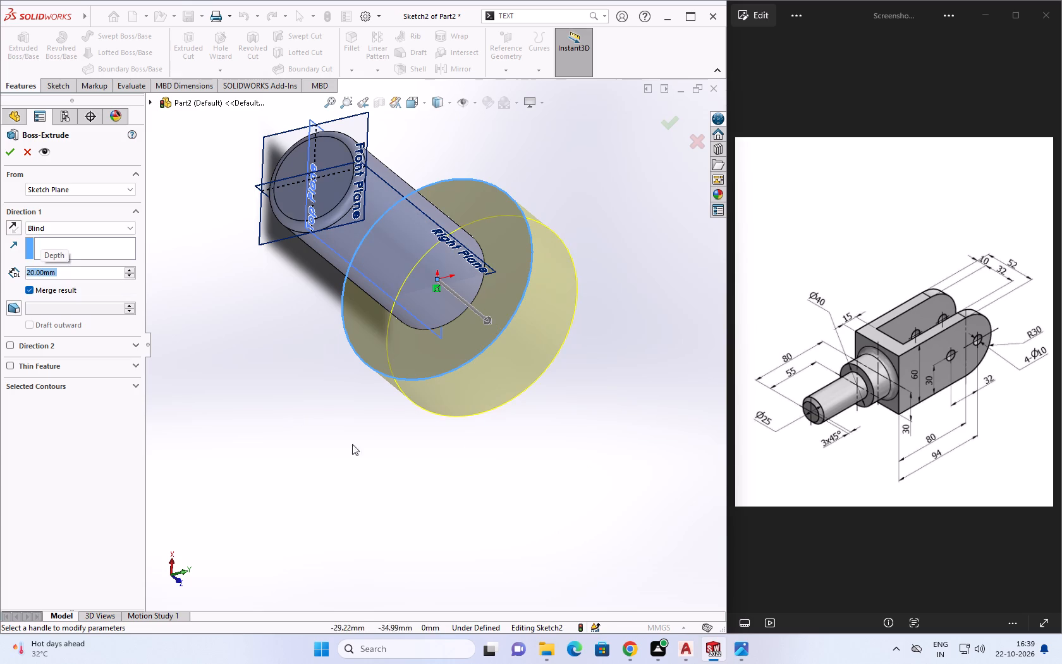
{"action": "middle_click_drag", "start_coordinate": [374, 439], "coordinate": [492, 268]}
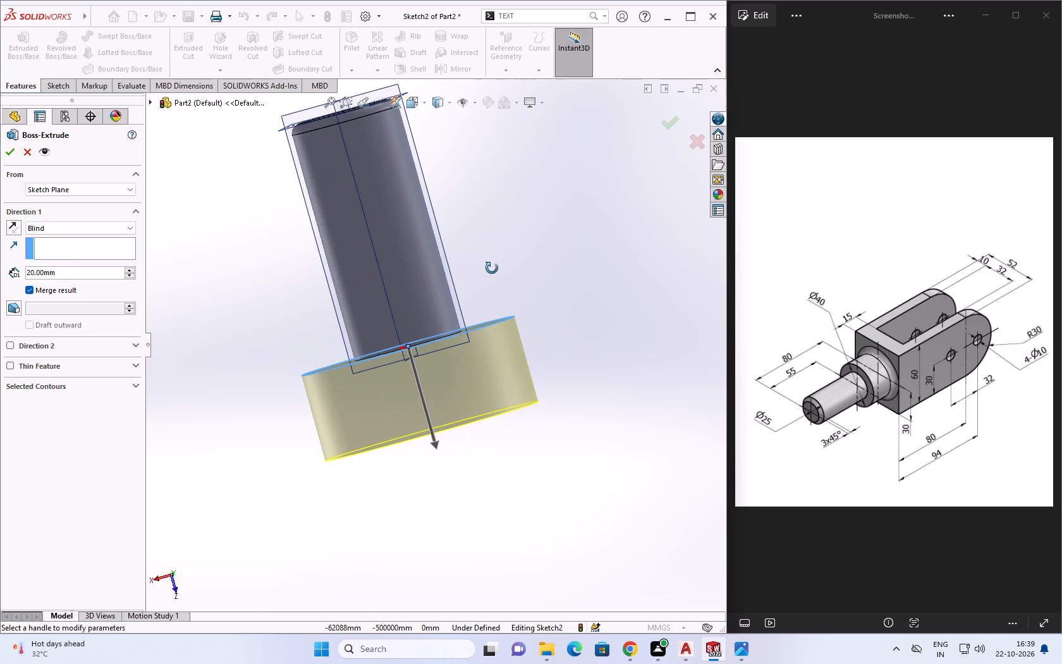
{"action": "middle_click_drag", "start_coordinate": [492, 268], "coordinate": [523, 280]}
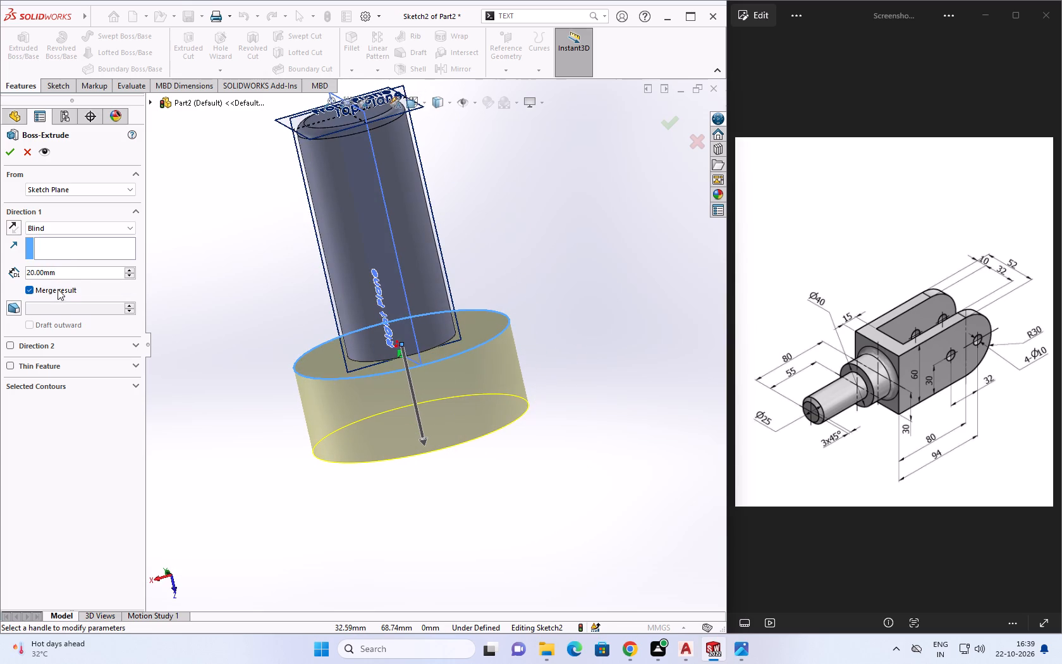
{"action": "double_click", "coordinate": [74, 273]}
{"action": "type", "text": "15"}
{"action": "key", "text": "Return"}
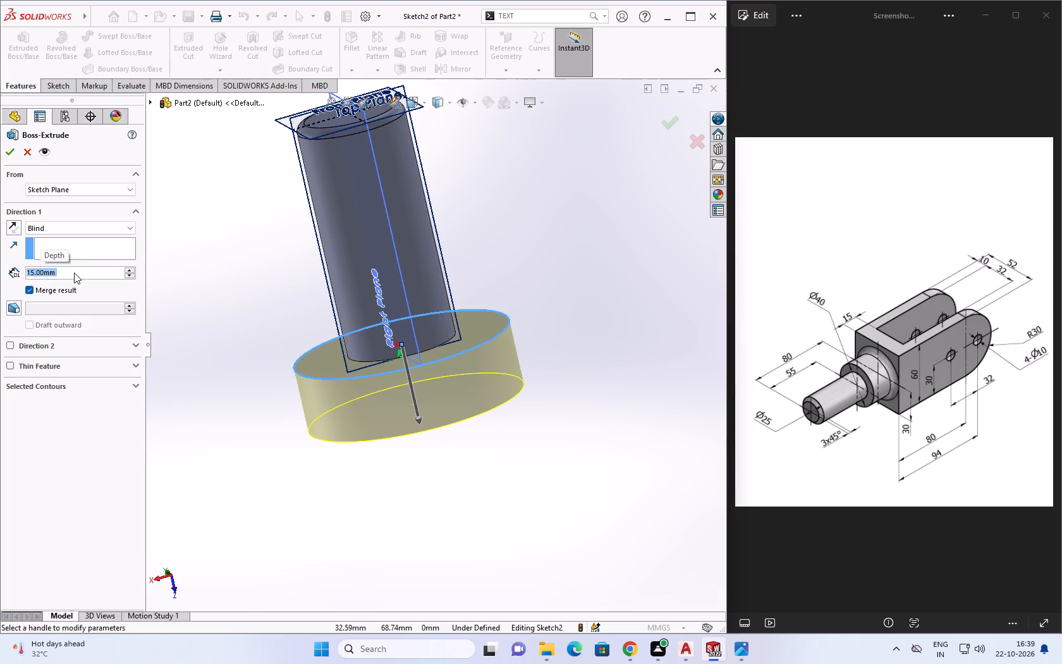
{"action": "left_click", "coordinate": [8, 152]}
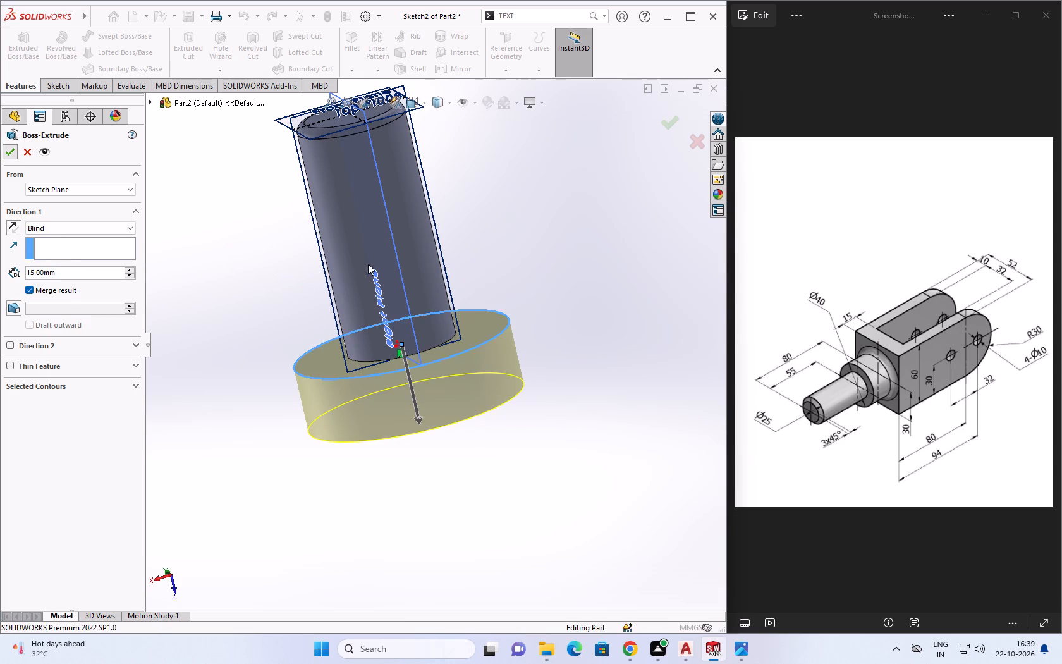
Hide all item types in the model view, including the reference planes.
{"action": "middle_click_drag", "start_coordinate": [346, 280], "coordinate": [378, 294]}
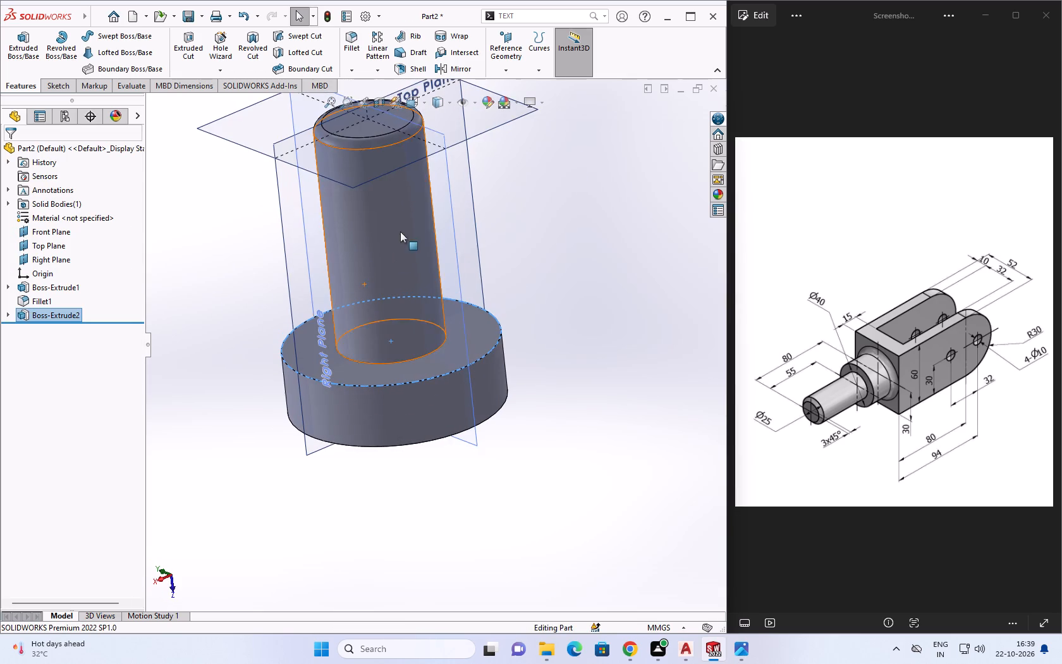
{"action": "left_click", "coordinate": [472, 97]}
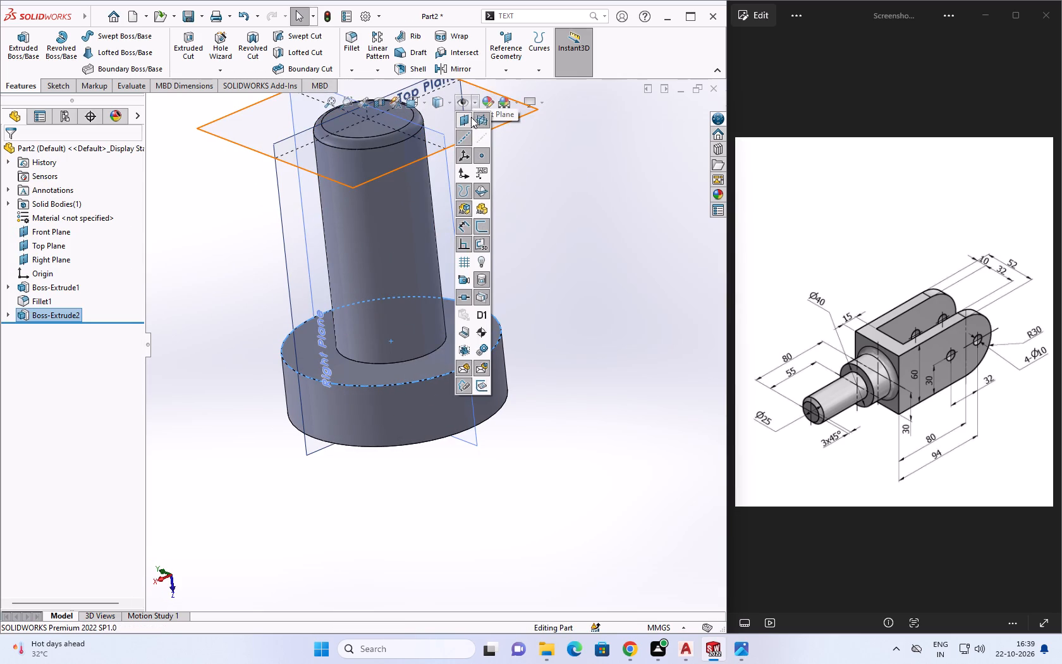
{"action": "left_click", "coordinate": [468, 104]}
{"action": "left_click", "coordinate": [465, 100]}
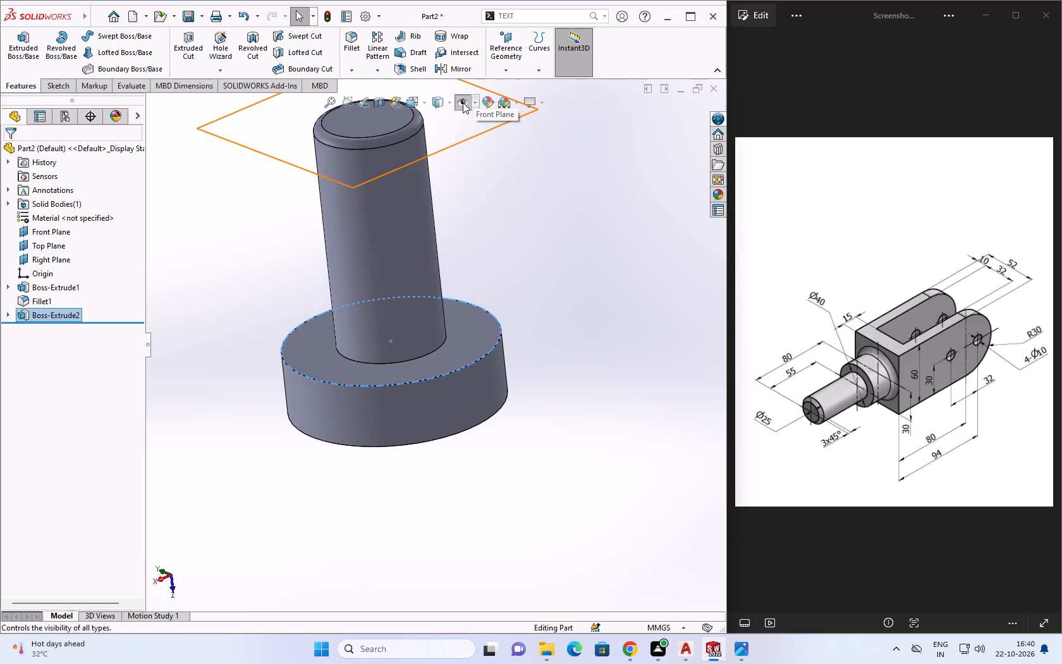
Start a sketch on the free circular end face of the 25 mm radius boss, opposite the shank.
{"action": "middle_click_drag", "start_coordinate": [408, 338], "coordinate": [560, 324]}
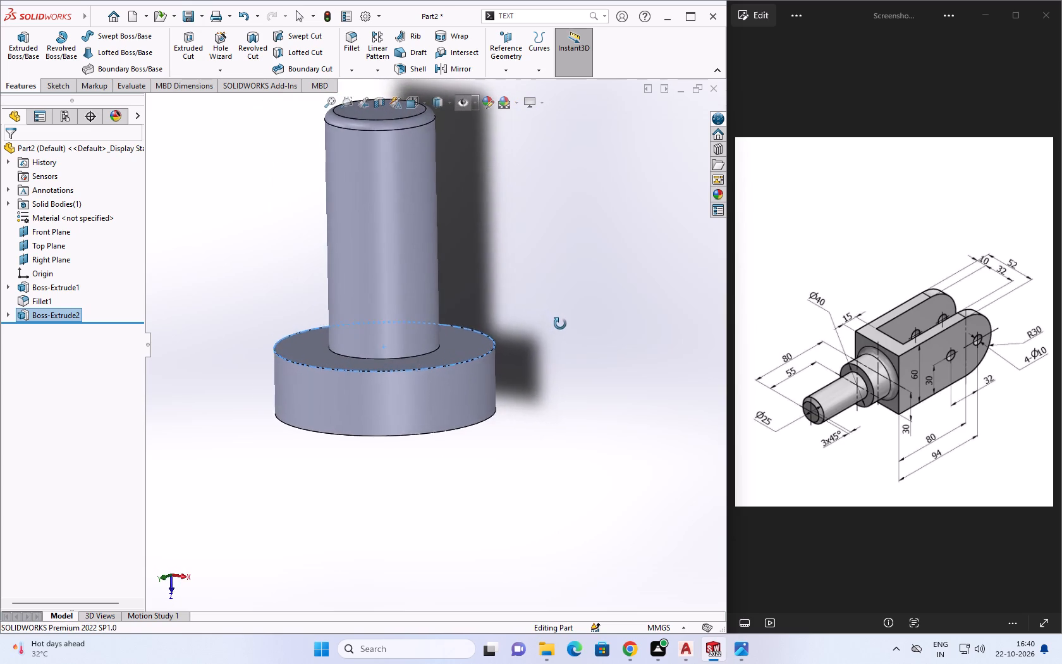
{"action": "middle_click_drag", "start_coordinate": [560, 324], "coordinate": [559, 329]}
{"action": "key", "text": "Escape"}
{"action": "middle_click_drag", "start_coordinate": [430, 419], "coordinate": [432, 360]}
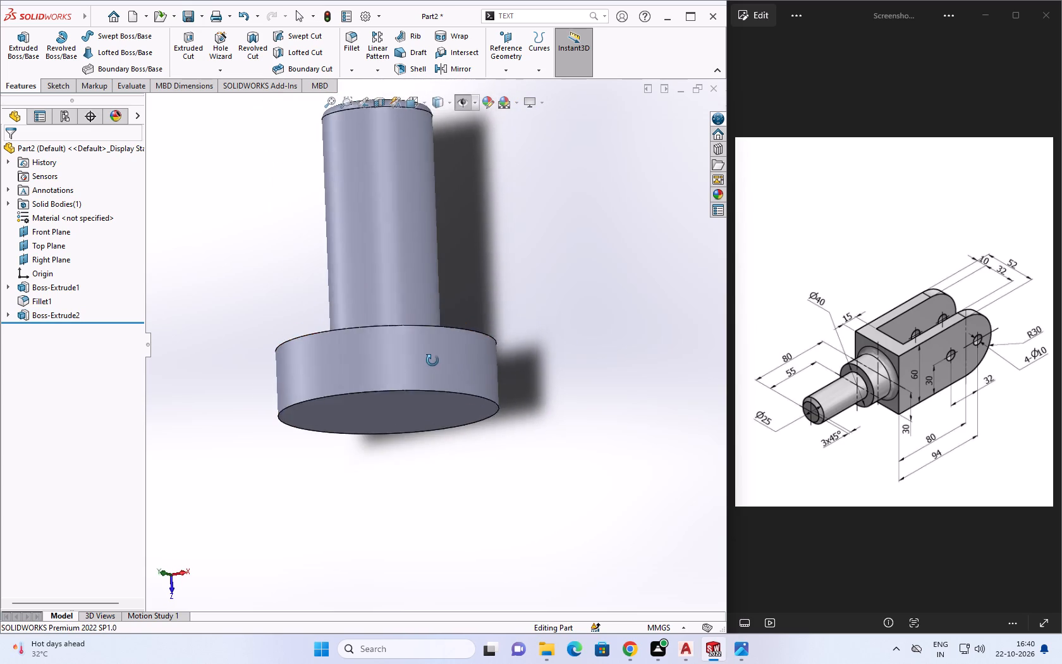
{"action": "middle_click_drag", "start_coordinate": [432, 360], "coordinate": [459, 334]}
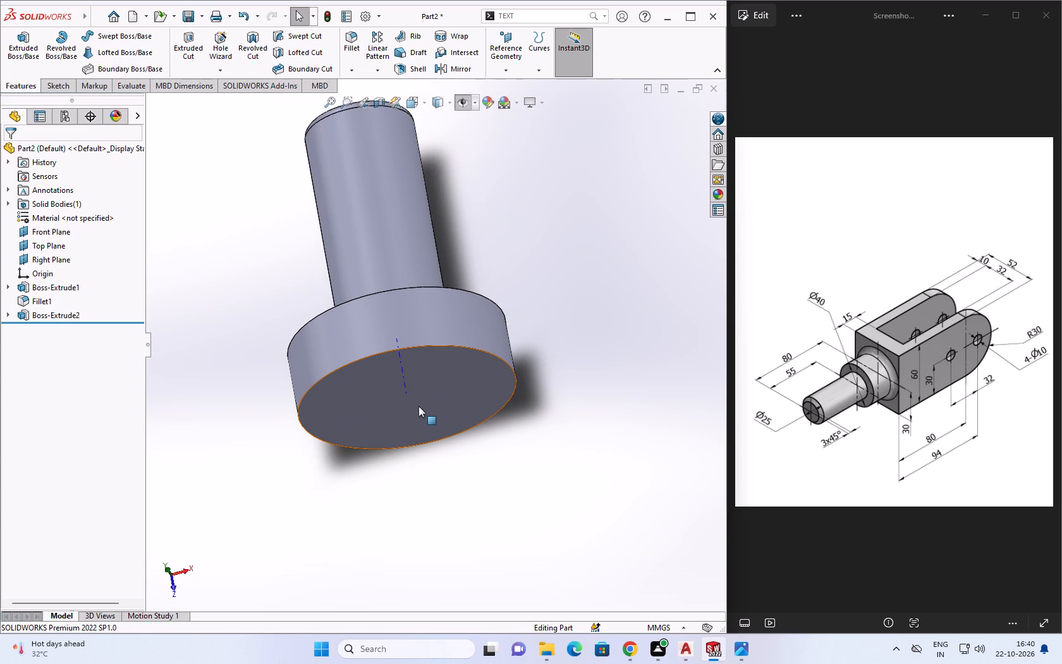
{"action": "middle_click_drag", "start_coordinate": [413, 399], "coordinate": [510, 420]}
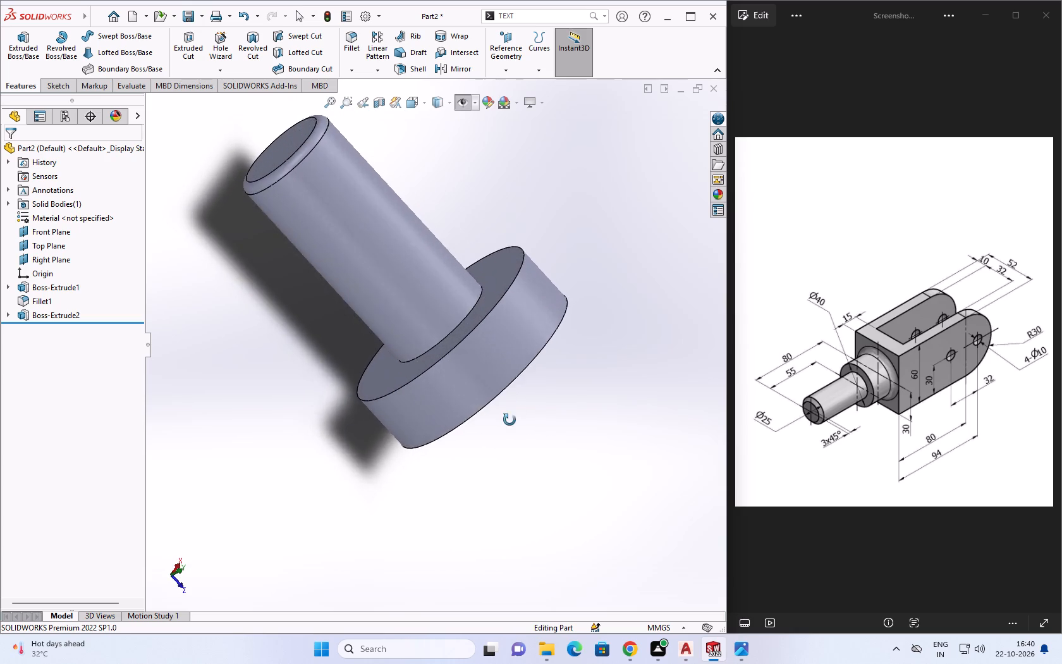
{"action": "middle_click_drag", "start_coordinate": [510, 420], "coordinate": [491, 431]}
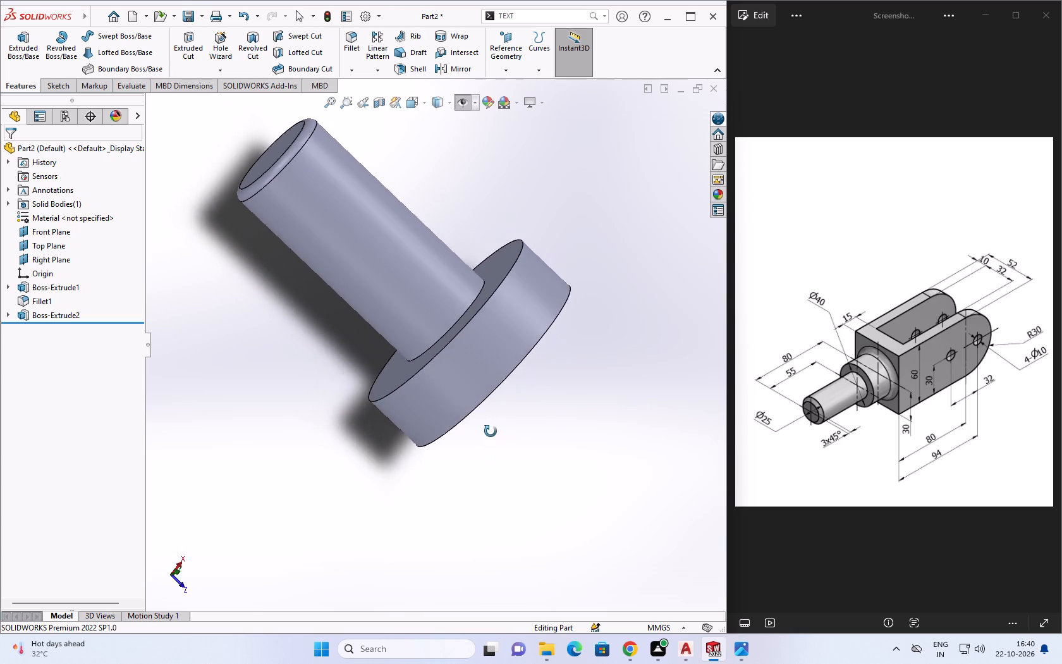
{"action": "middle_click_drag", "start_coordinate": [491, 431], "coordinate": [416, 375]}
{"action": "left_click", "coordinate": [436, 353]}
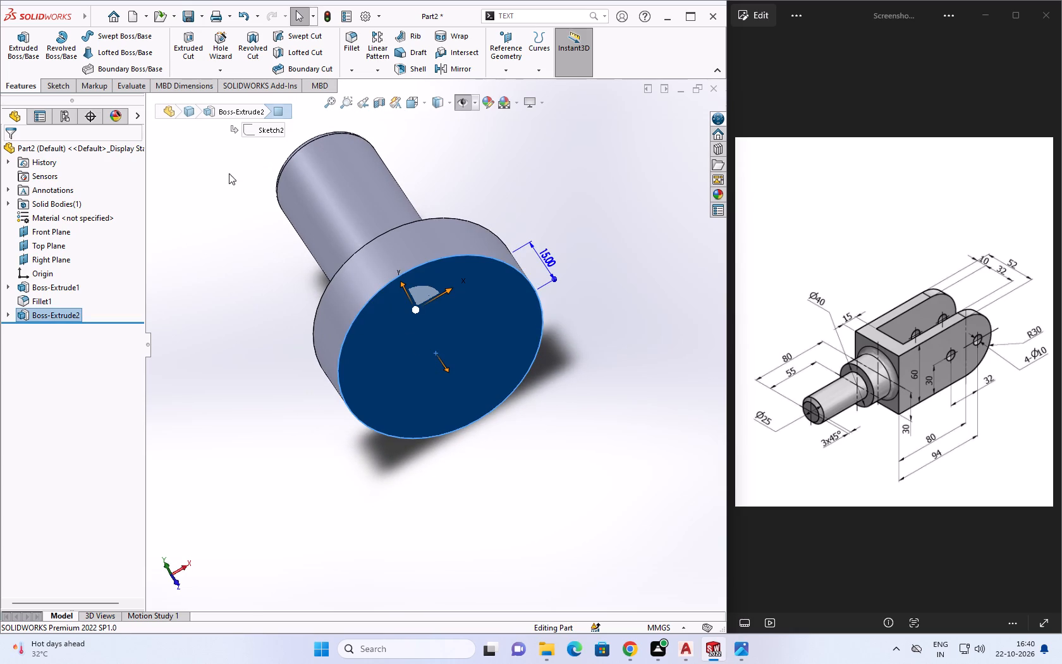
{"action": "left_click", "coordinate": [61, 87]}
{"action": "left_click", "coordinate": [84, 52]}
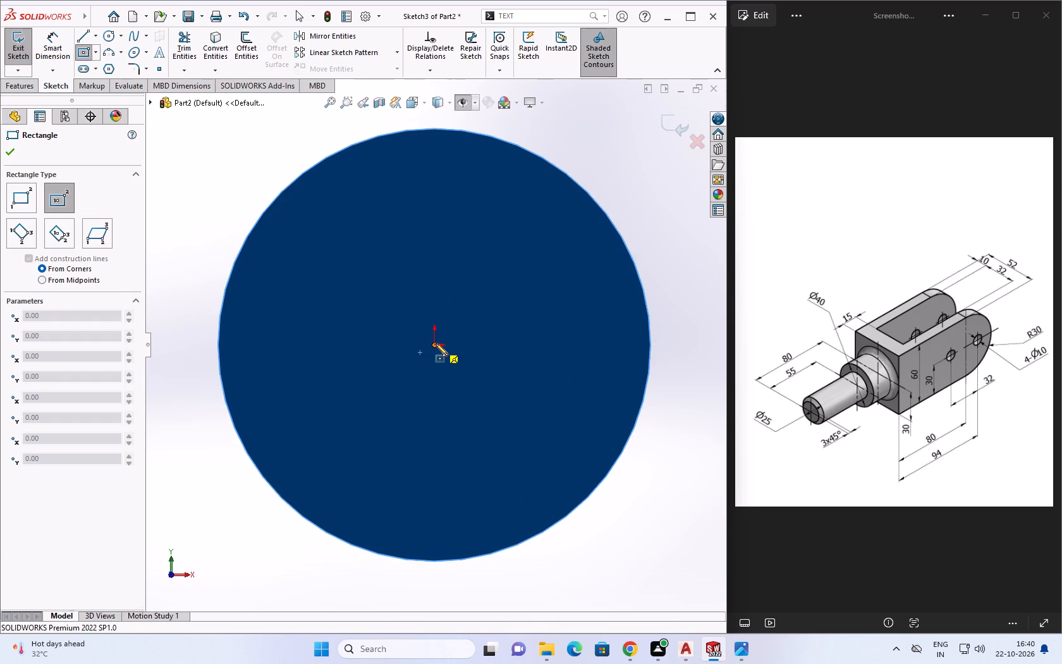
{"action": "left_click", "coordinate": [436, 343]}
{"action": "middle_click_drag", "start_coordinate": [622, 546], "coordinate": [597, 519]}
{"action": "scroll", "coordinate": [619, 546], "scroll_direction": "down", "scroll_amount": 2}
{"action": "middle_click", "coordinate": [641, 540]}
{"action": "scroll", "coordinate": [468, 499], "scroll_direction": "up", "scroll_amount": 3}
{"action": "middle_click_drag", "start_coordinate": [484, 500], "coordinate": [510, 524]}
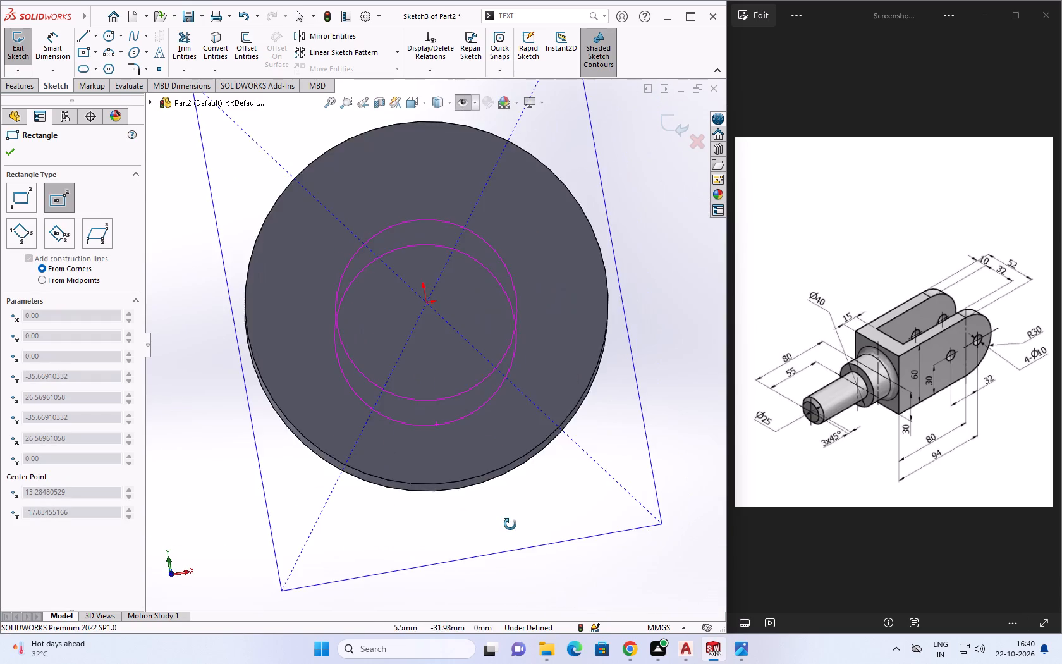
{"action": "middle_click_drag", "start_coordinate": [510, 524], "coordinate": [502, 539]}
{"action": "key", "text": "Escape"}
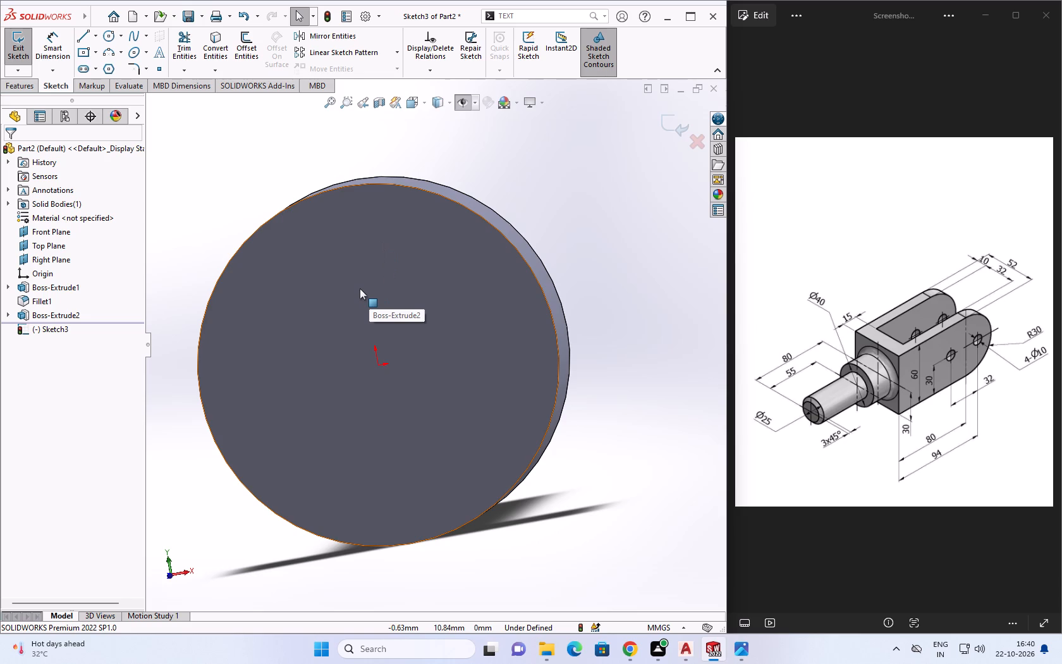
Sketch a centre rectangle about 57 mm wide and 55 mm high, centred on the origin, with the view normal to the sketch.
{"action": "key", "text": "F6"}
{"action": "left_click", "coordinate": [47, 329]}
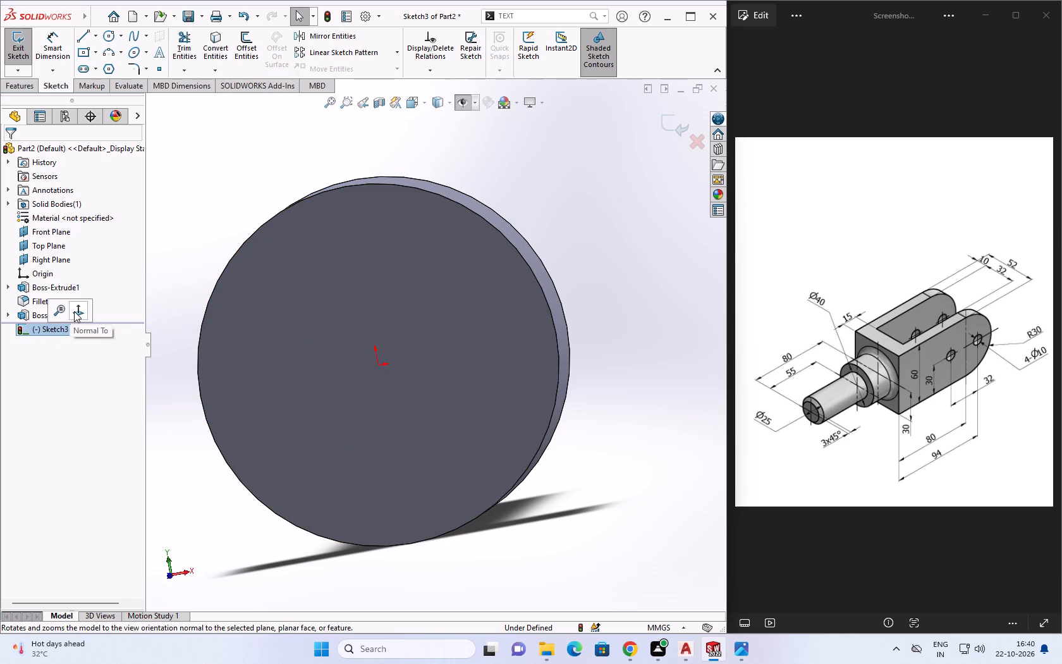
{"action": "right_click", "coordinate": [74, 311]}
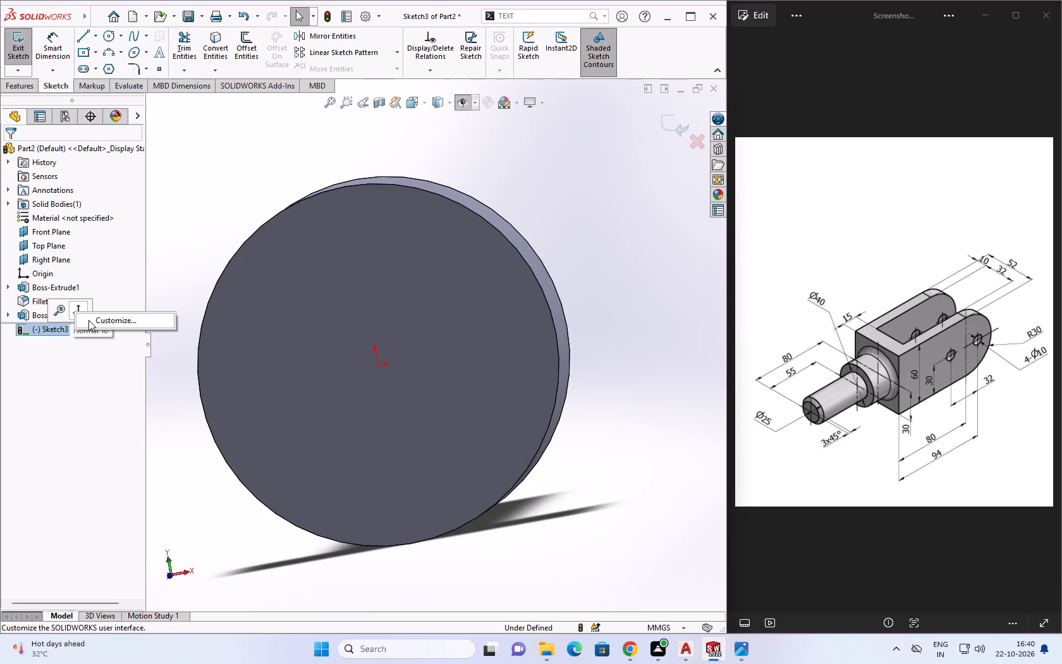
{"action": "left_click", "coordinate": [80, 309]}
{"action": "left_click", "coordinate": [59, 327]}
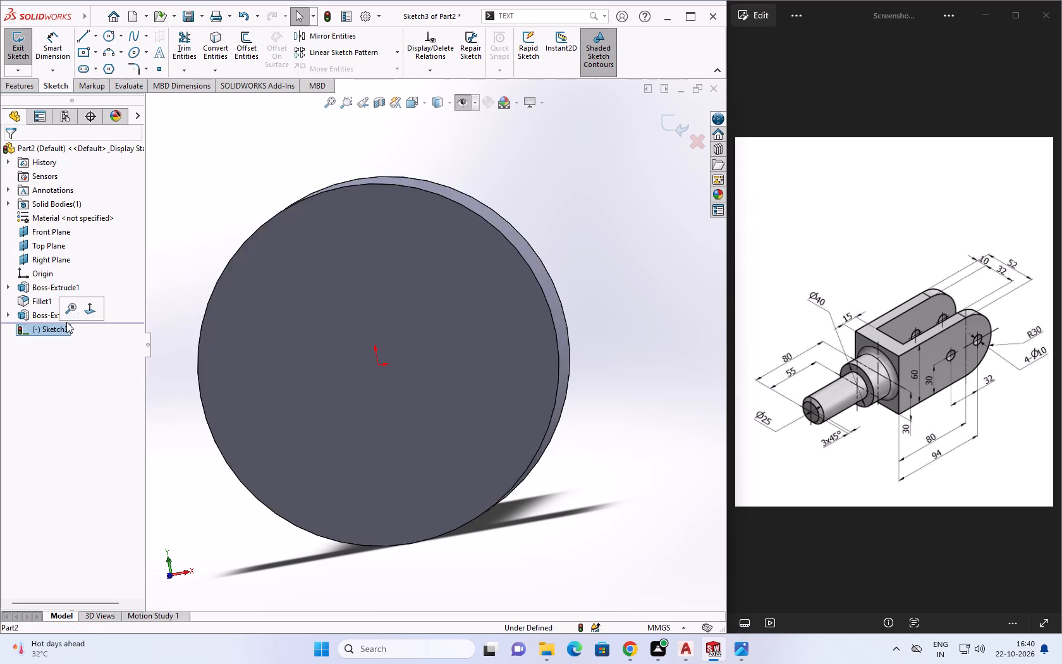
{"action": "left_click", "coordinate": [85, 310]}
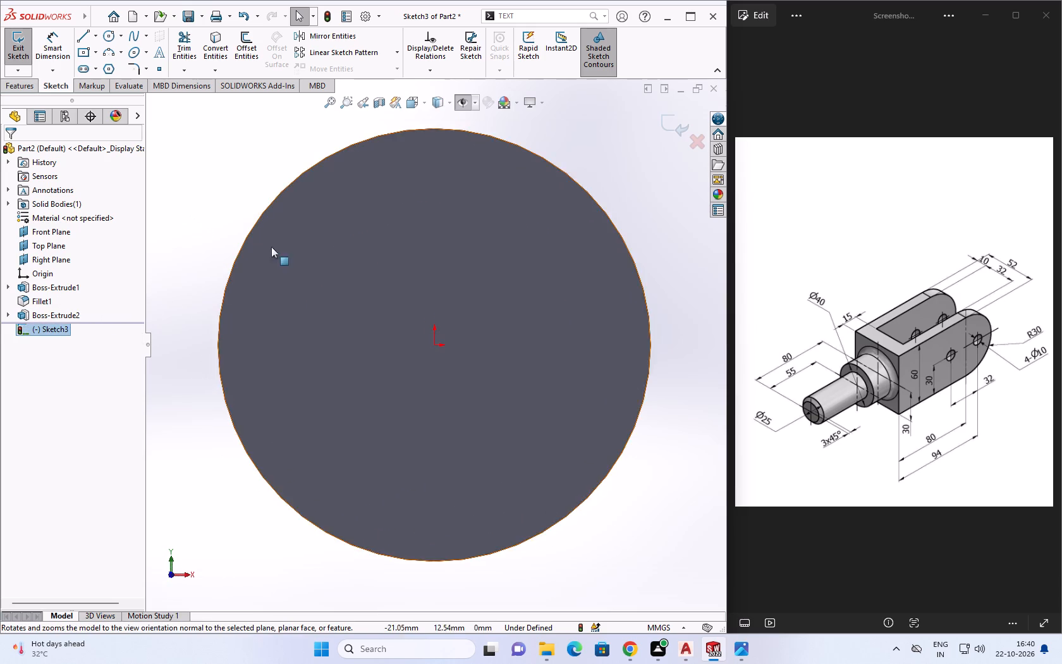
{"action": "scroll", "coordinate": [284, 259], "scroll_direction": "down", "scroll_amount": 2}
{"action": "scroll", "coordinate": [286, 262], "scroll_direction": "up", "scroll_amount": 4}
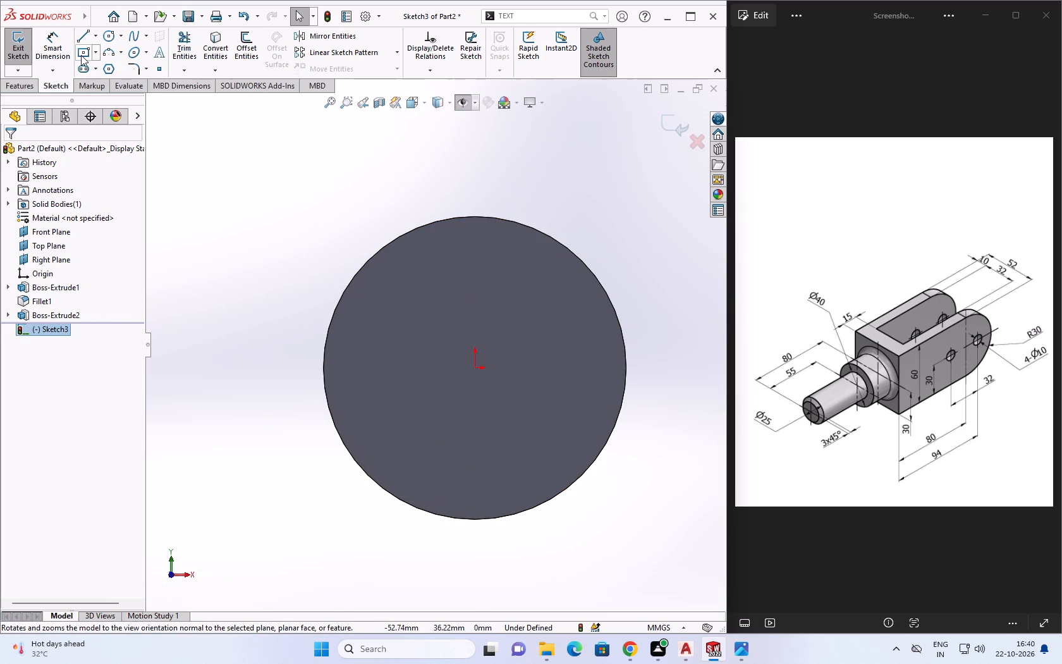
{"action": "left_click", "coordinate": [81, 55]}
{"action": "left_click", "coordinate": [475, 367]}
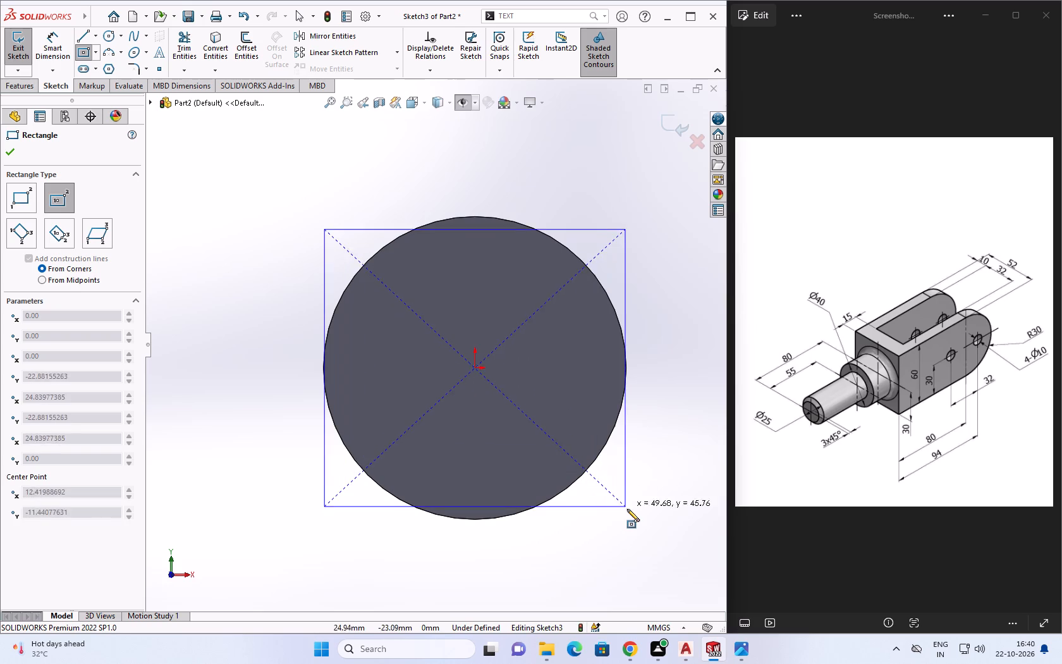
{"action": "left_click", "coordinate": [648, 534]}
{"action": "key", "text": "Escape"}
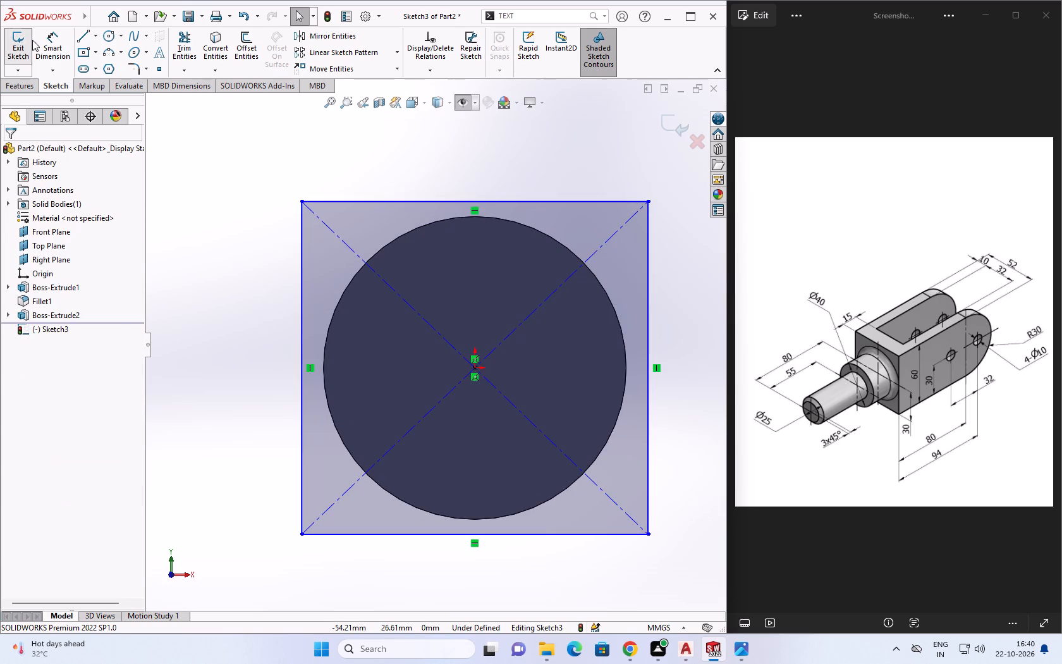
Dimension the rectangle's height and width to 50 mm each.
{"action": "left_click", "coordinate": [56, 43]}
{"action": "left_click", "coordinate": [300, 328]}
{"action": "left_click", "coordinate": [255, 324]}
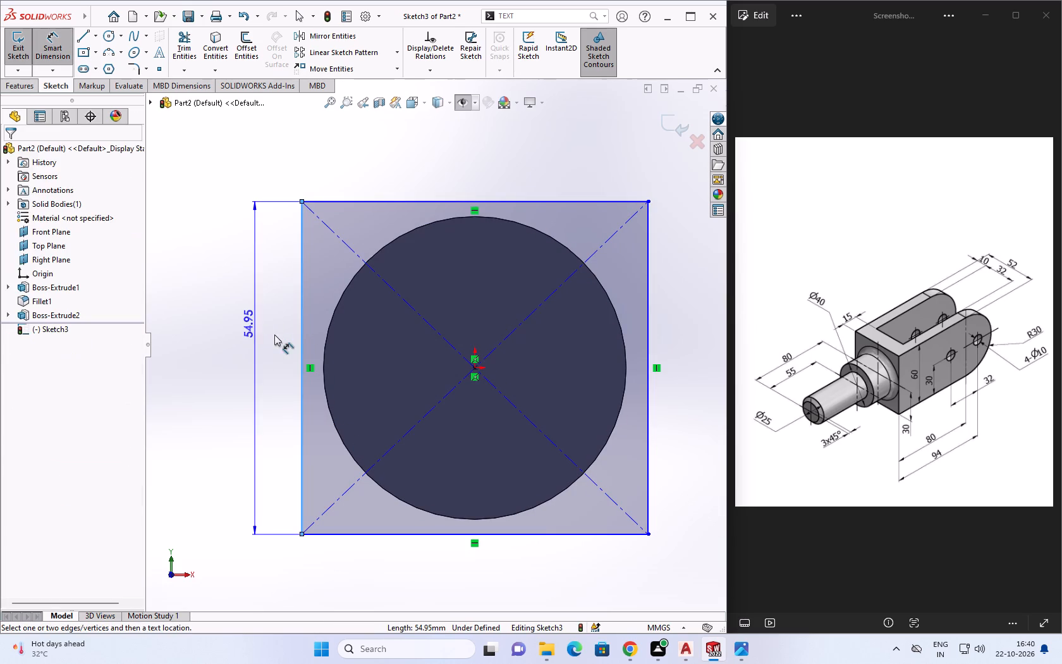
{"action": "type", "text": "50"}
{"action": "key", "text": "Return"}
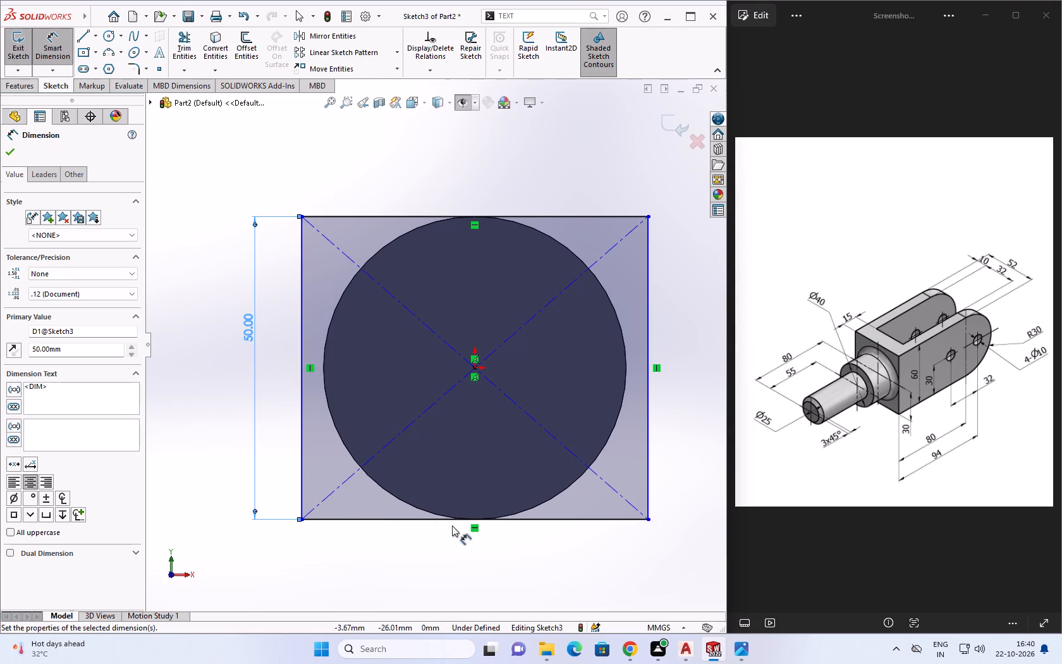
{"action": "left_click", "coordinate": [442, 522]}
{"action": "left_click", "coordinate": [441, 550]}
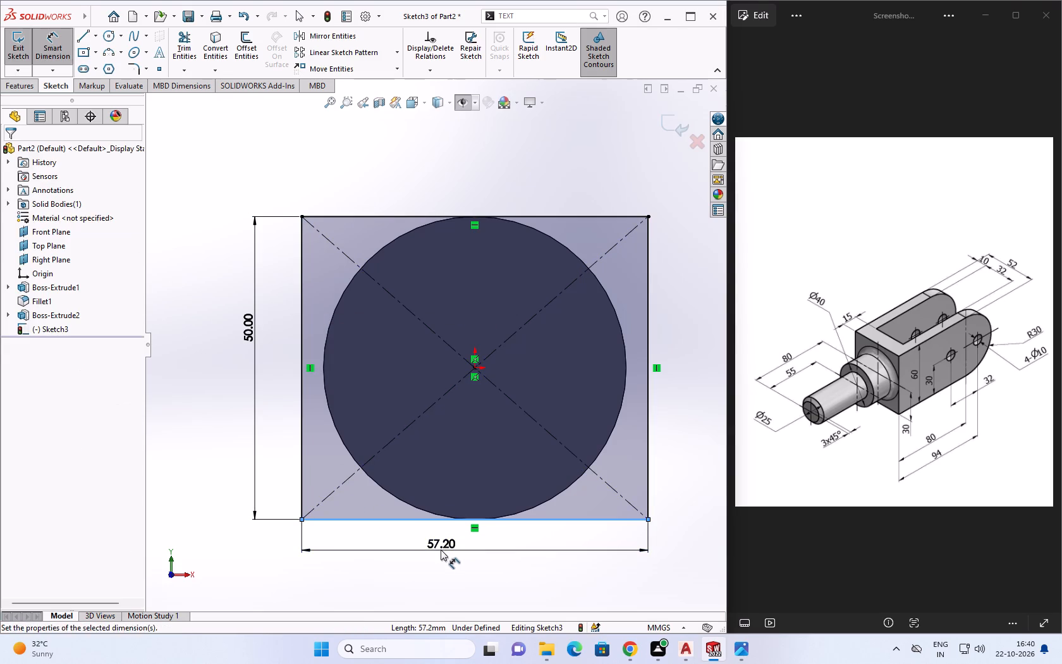
{"action": "type", "text": "50"}
{"action": "key", "text": "Return"}
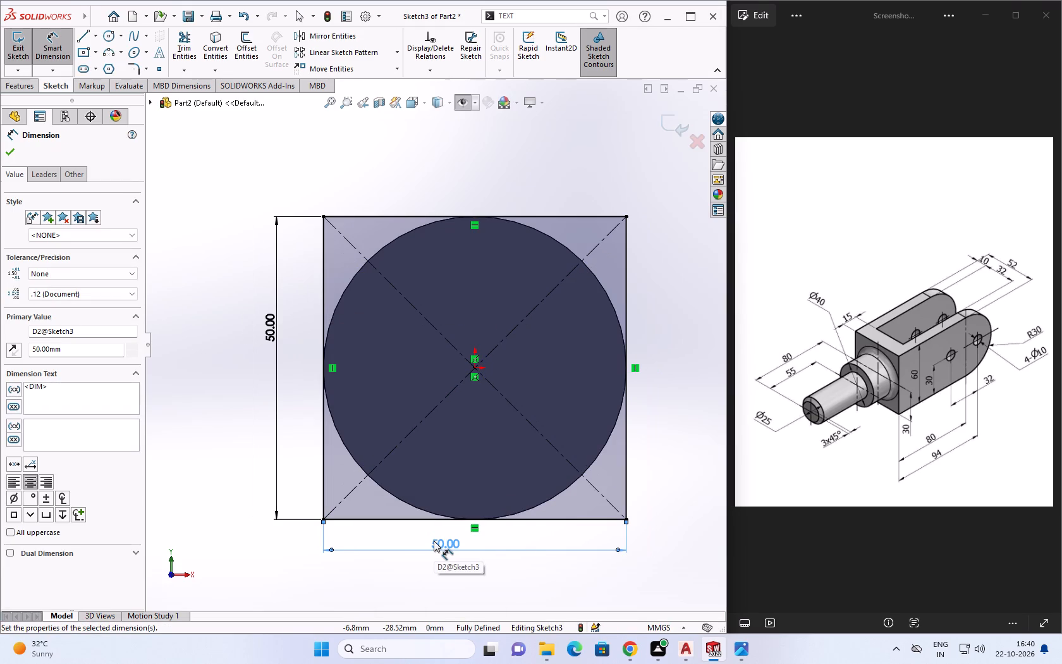
{"action": "key", "text": "Escape"}
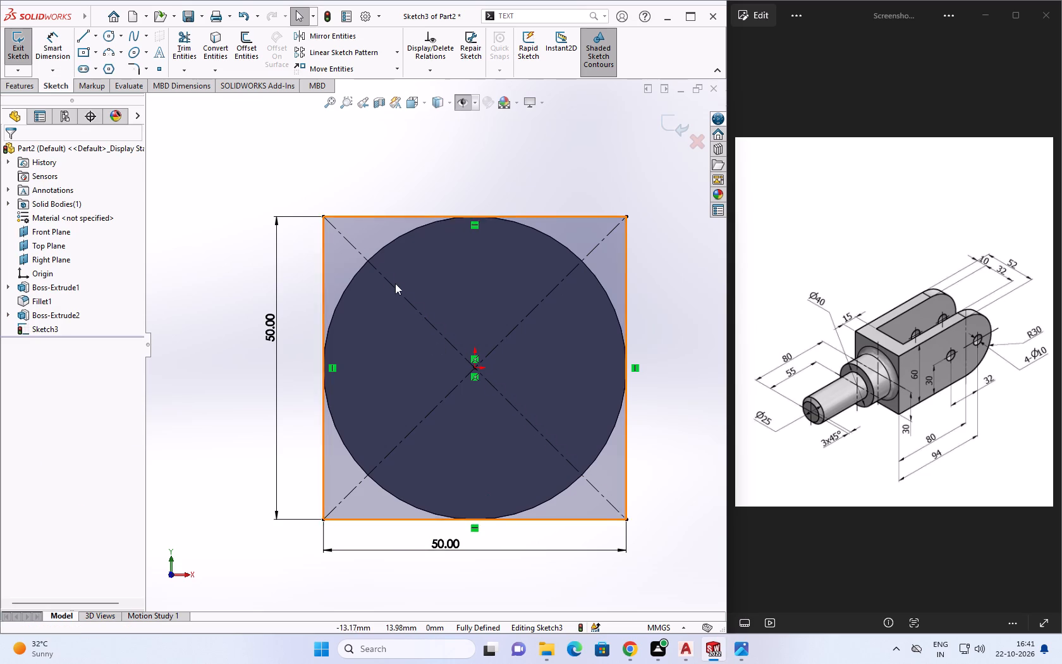
Extrude the 50 mm square as a blind boss 15 mm deep, extending away from the shank and merged with the part.
{"action": "middle_click_drag", "start_coordinate": [374, 255], "coordinate": [485, 374]}
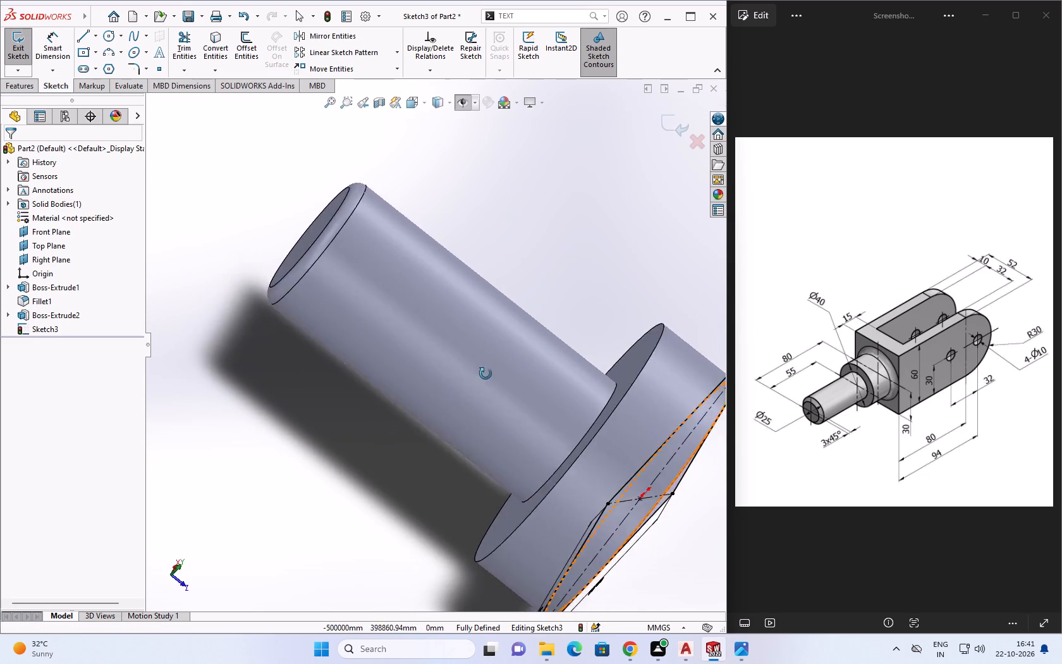
{"action": "middle_click_drag", "start_coordinate": [485, 374], "coordinate": [396, 342]}
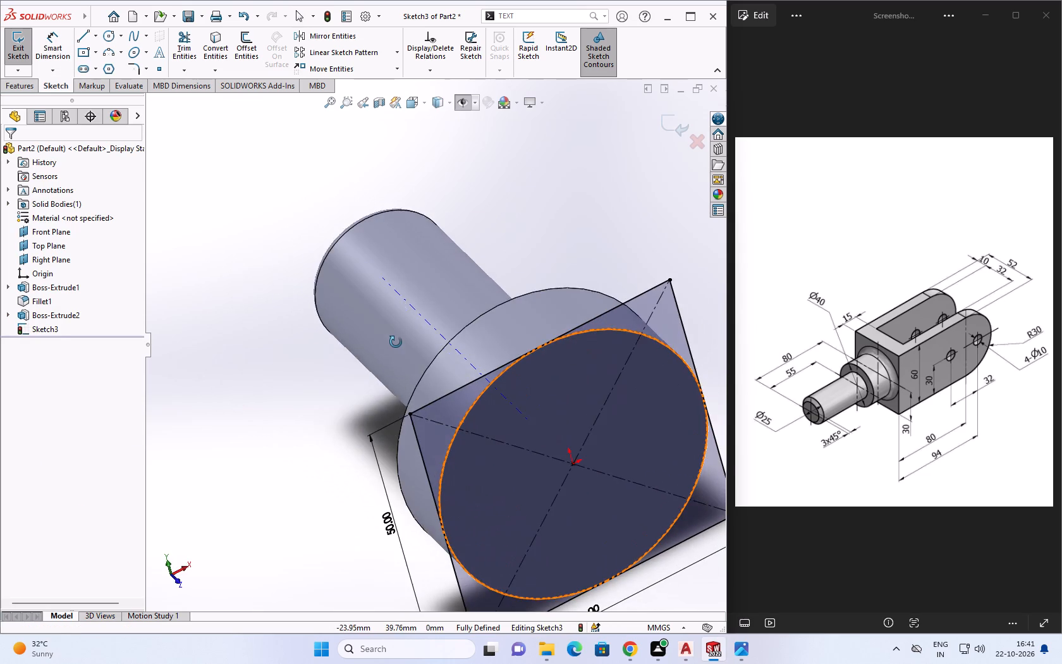
{"action": "middle_click_drag", "start_coordinate": [396, 342], "coordinate": [425, 398]}
{"action": "middle_click_drag", "start_coordinate": [424, 393], "coordinate": [476, 376]}
{"action": "scroll", "coordinate": [474, 376], "scroll_direction": "down", "scroll_amount": 1}
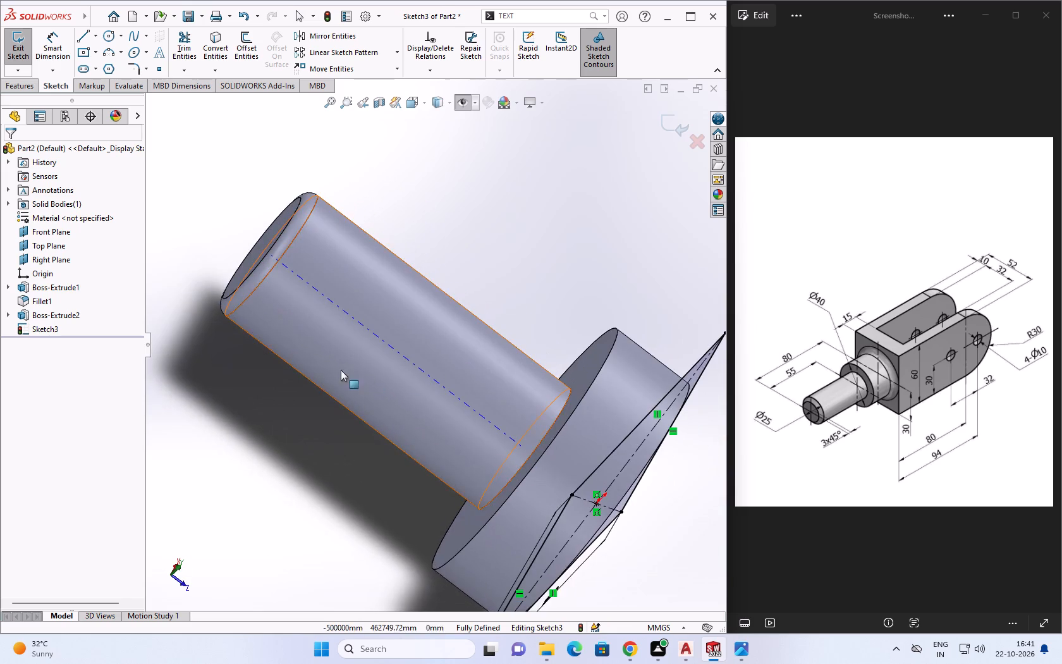
{"action": "scroll", "coordinate": [337, 367], "scroll_direction": "up", "scroll_amount": 5}
{"action": "scroll", "coordinate": [338, 366], "scroll_direction": "down", "scroll_amount": 3}
{"action": "middle_click_drag", "start_coordinate": [406, 436], "coordinate": [403, 442]}
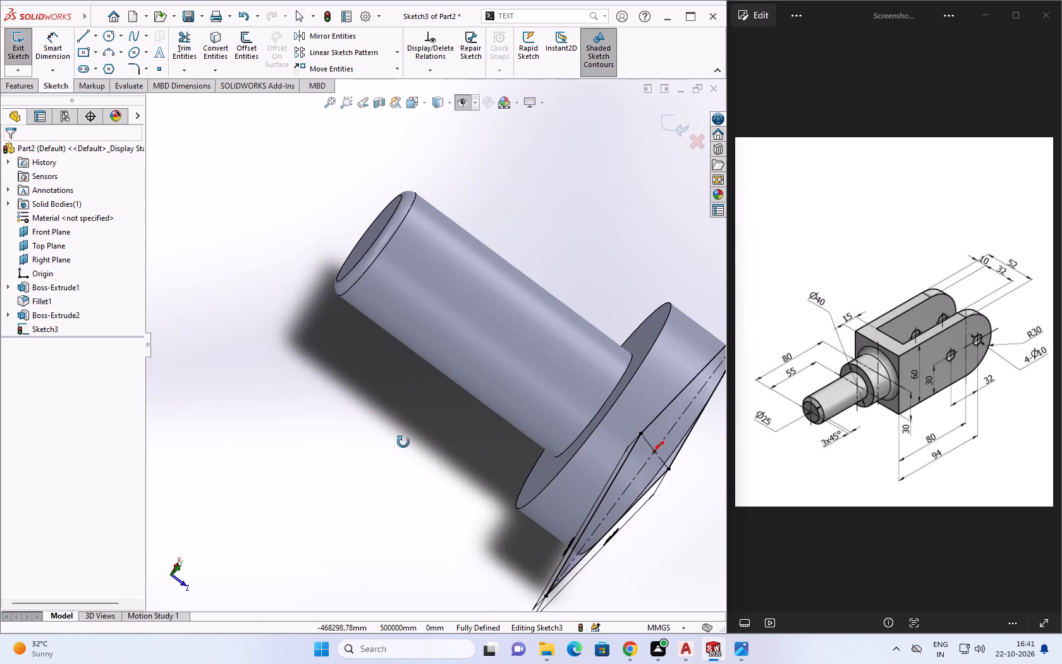
{"action": "middle_click_drag", "start_coordinate": [403, 442], "coordinate": [405, 442]}
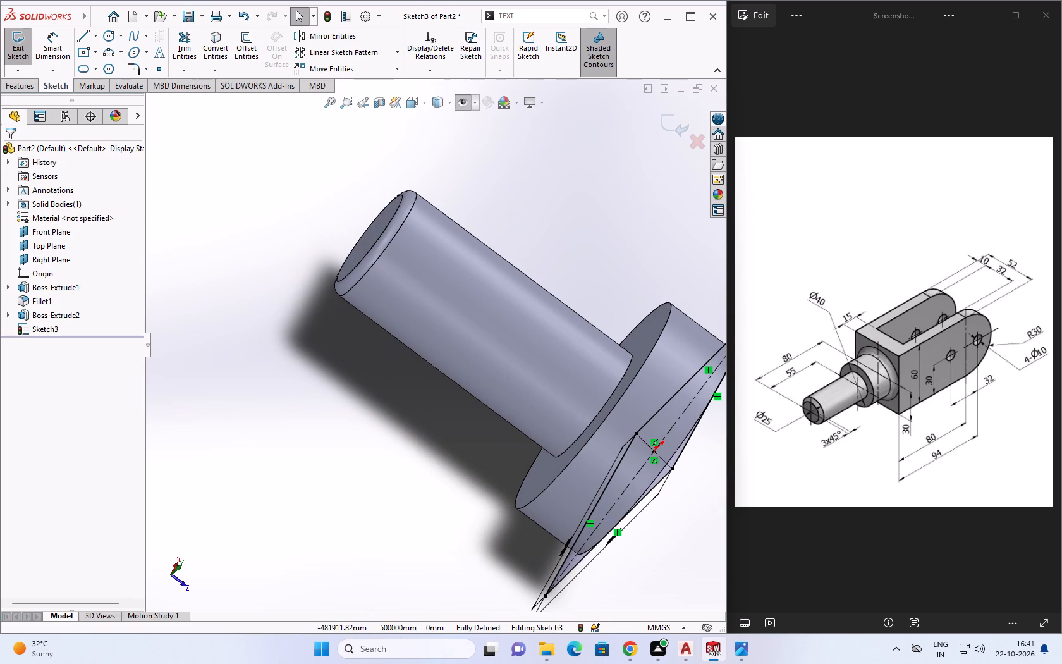
{"action": "left_click", "coordinate": [22, 90]}
{"action": "left_click", "coordinate": [32, 47]}
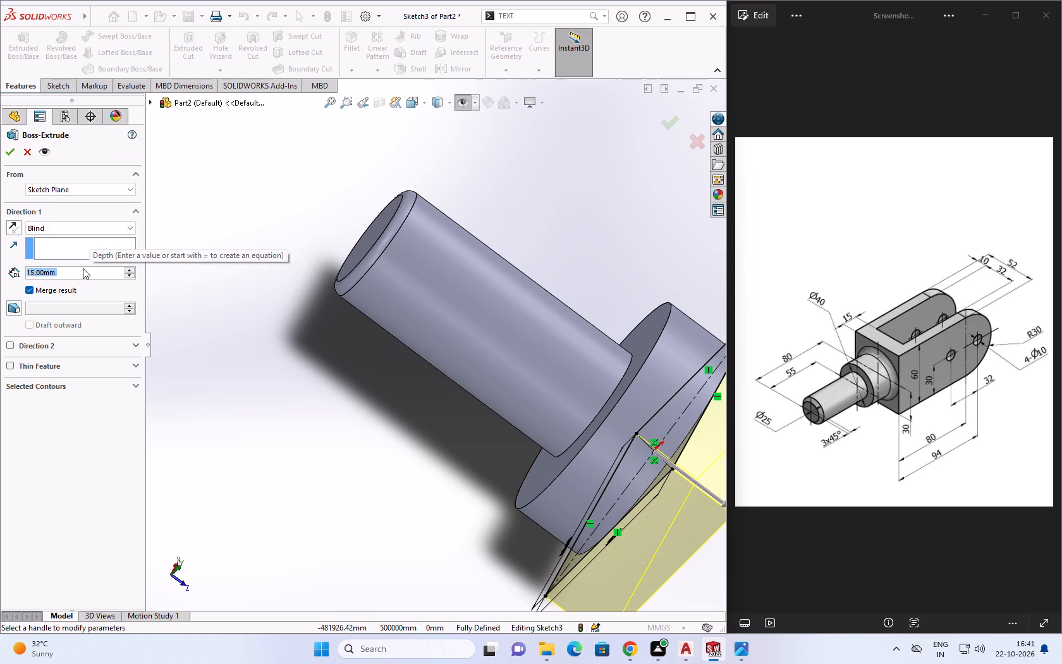
{"action": "left_click", "coordinate": [9, 154]}
Edit the sketch of the square block's extrusion and set the rectangle's height to 55 mm.
{"action": "middle_click_drag", "start_coordinate": [312, 384], "coordinate": [451, 345]}
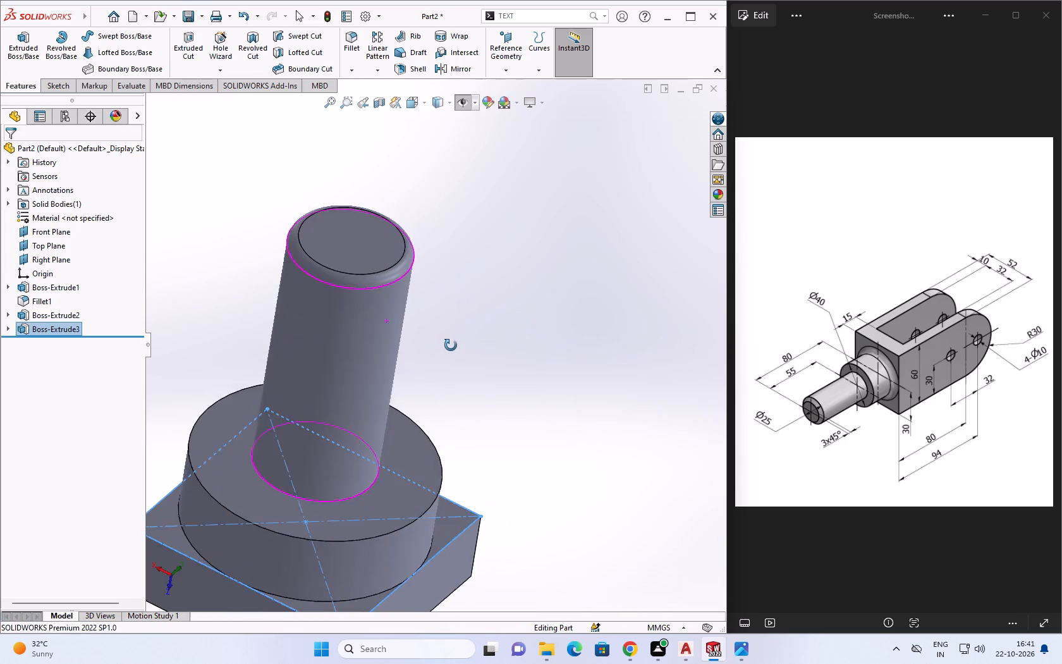
{"action": "middle_click_drag", "start_coordinate": [451, 345], "coordinate": [438, 345]}
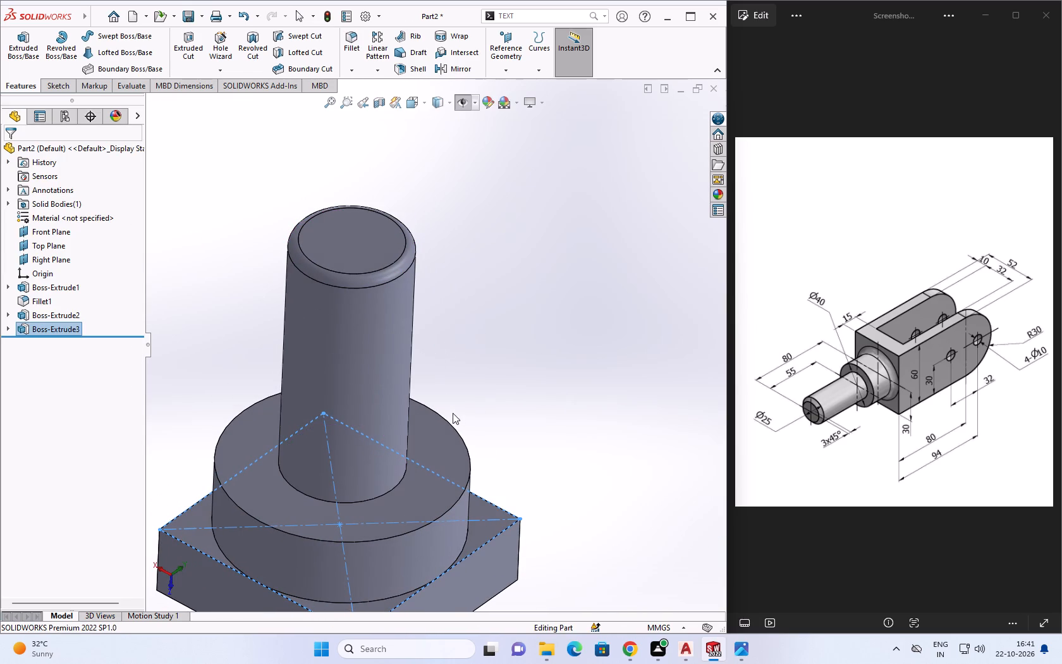
{"action": "left_click", "coordinate": [5, 328]}
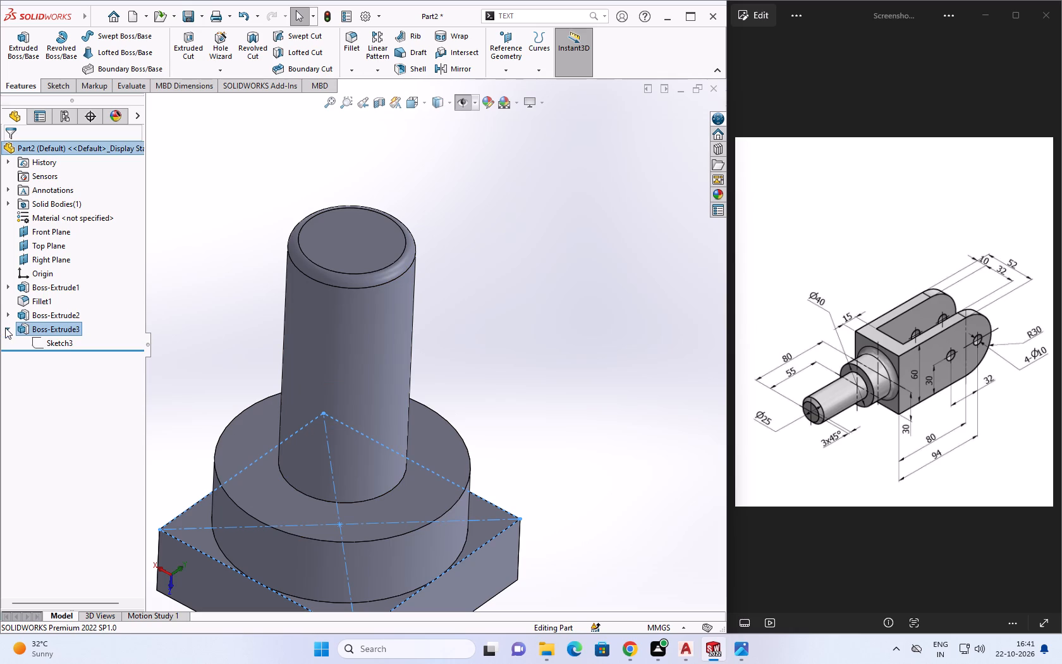
{"action": "left_click", "coordinate": [36, 345]}
{"action": "left_click", "coordinate": [58, 346]}
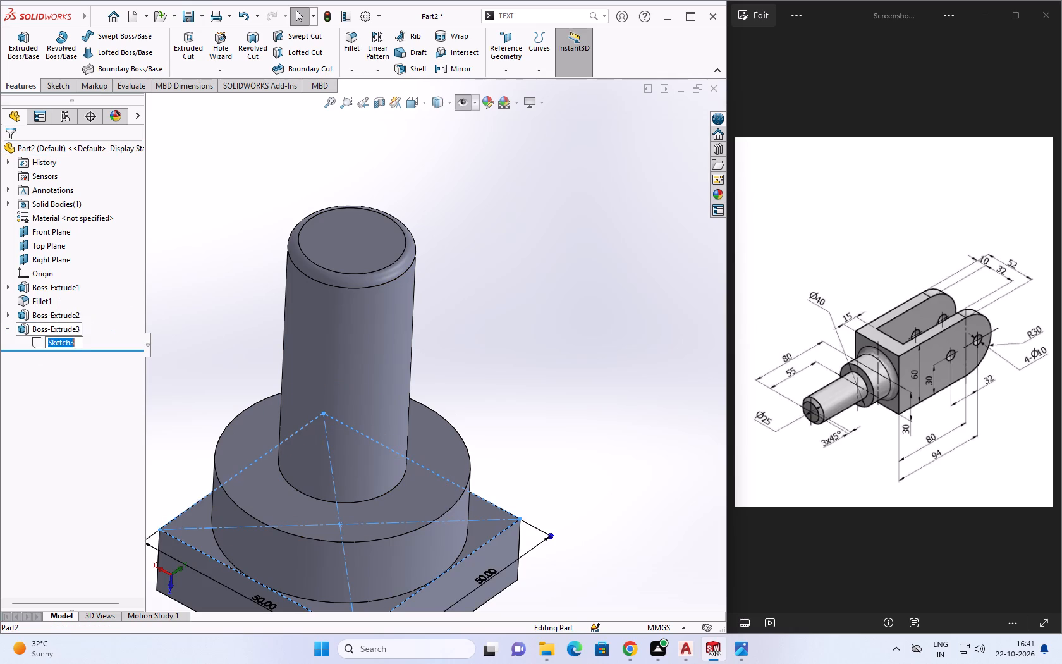
{"action": "left_click", "coordinate": [41, 340]}
{"action": "left_click", "coordinate": [49, 306]}
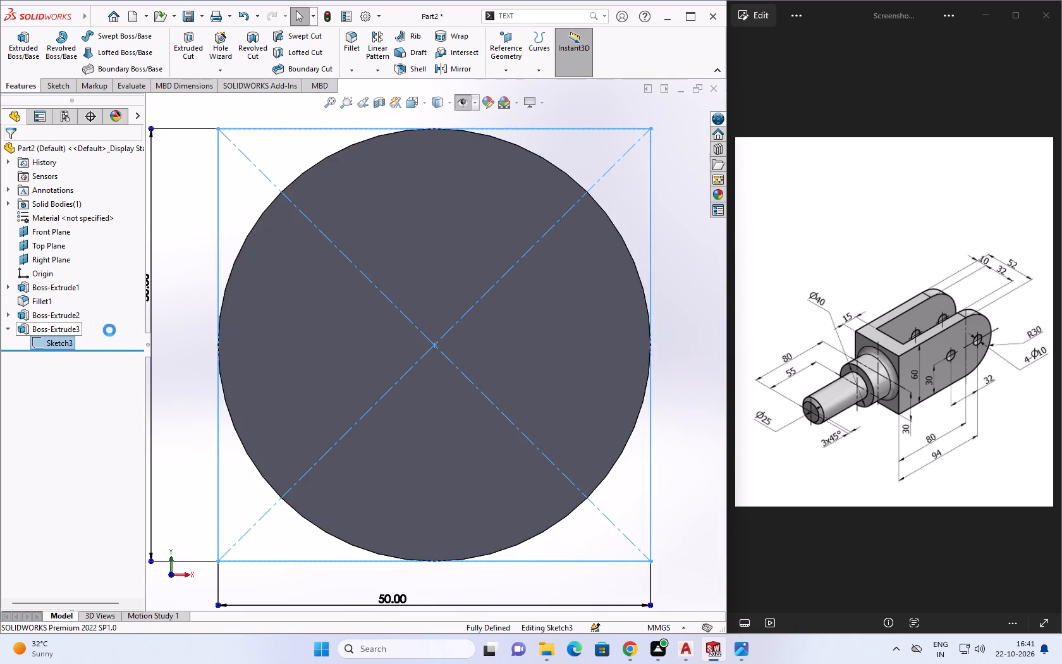
{"action": "scroll", "coordinate": [202, 292], "scroll_direction": "down", "scroll_amount": 2}
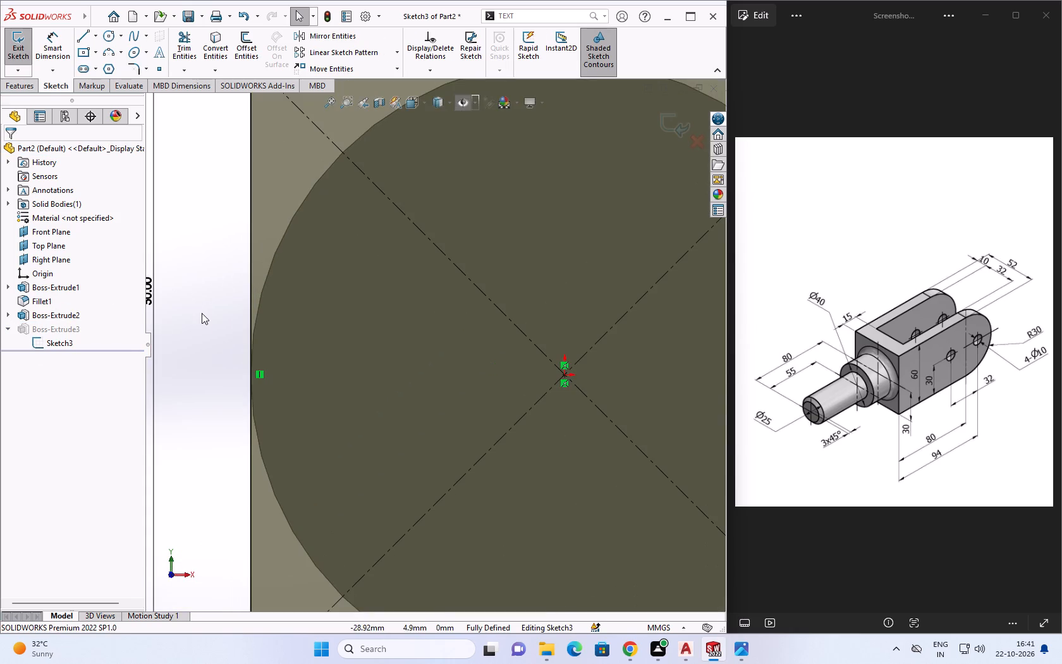
{"action": "scroll", "coordinate": [202, 313], "scroll_direction": "up", "scroll_amount": 5}
{"action": "scroll", "coordinate": [383, 375], "scroll_direction": "down", "scroll_amount": 1}
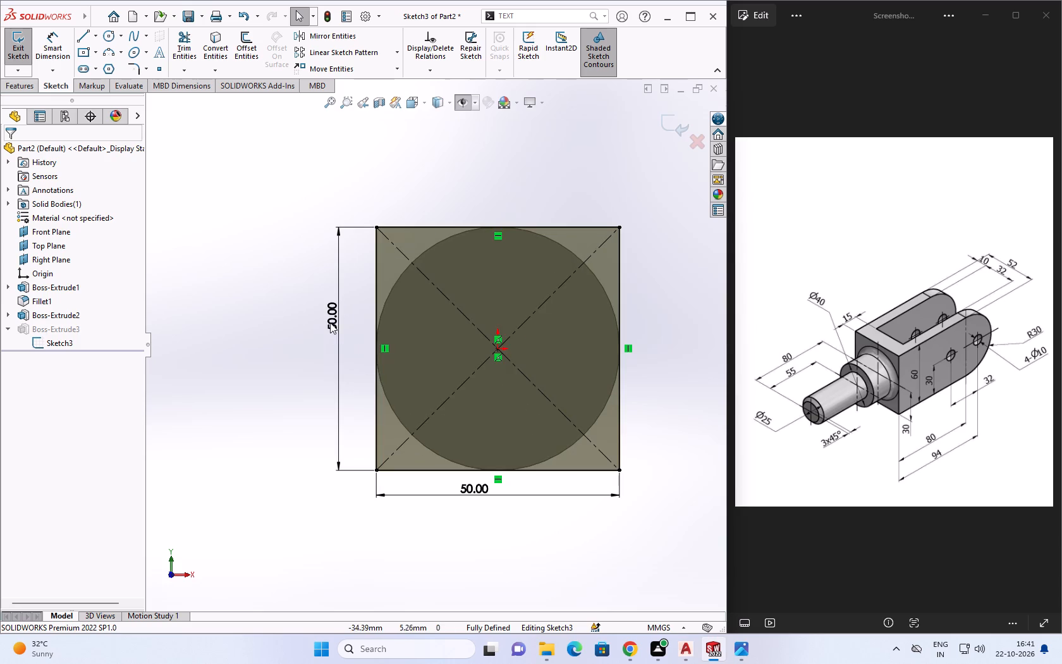
{"action": "double_click", "coordinate": [330, 323]}
{"action": "type", "text": "55"}
{"action": "key", "text": "Return"}
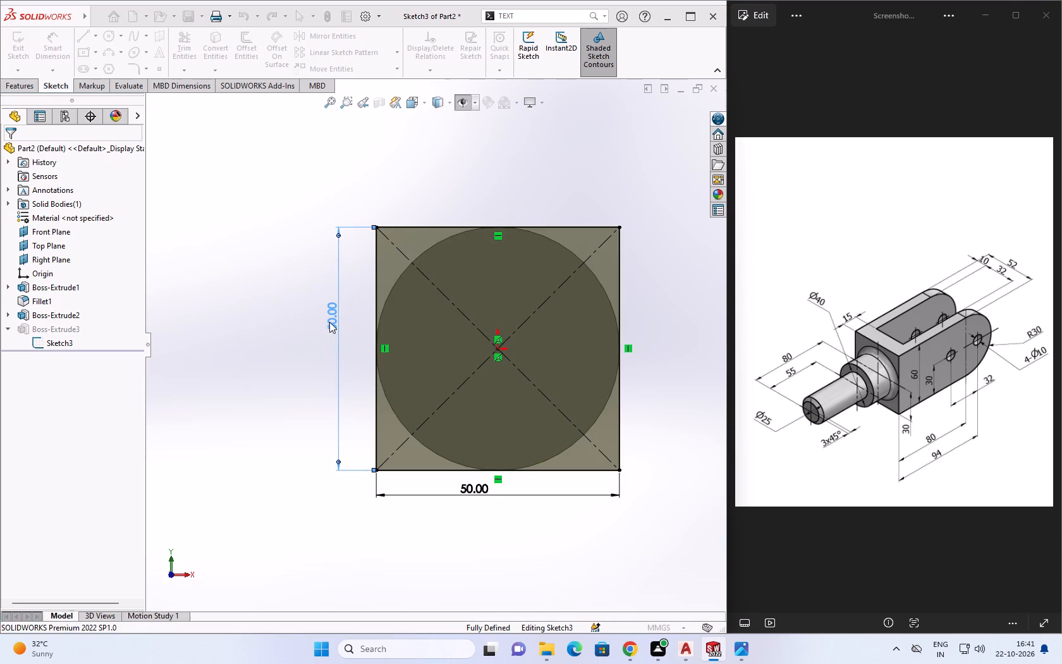
Set the same rectangle's width to 55 mm and exit the sketch to rebuild the block.
{"action": "left_click", "coordinate": [482, 497]}
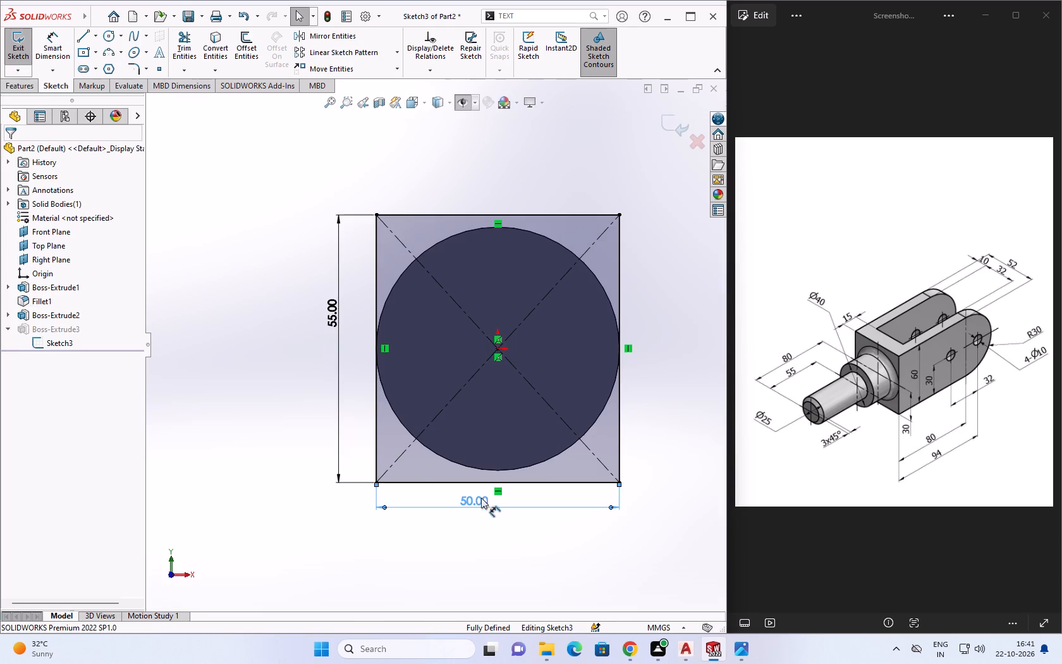
{"action": "left_click", "coordinate": [481, 498]}
{"action": "type", "text": "55"}
{"action": "key", "text": "Return"}
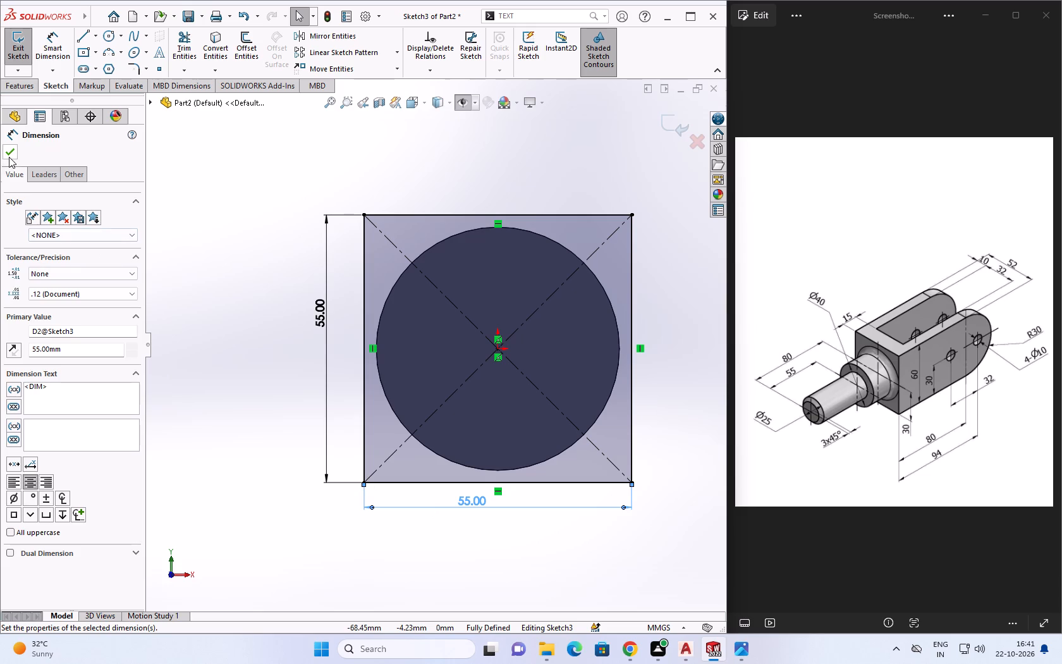
{"action": "left_click", "coordinate": [9, 156]}
{"action": "middle_click_drag", "start_coordinate": [261, 204], "coordinate": [379, 372]}
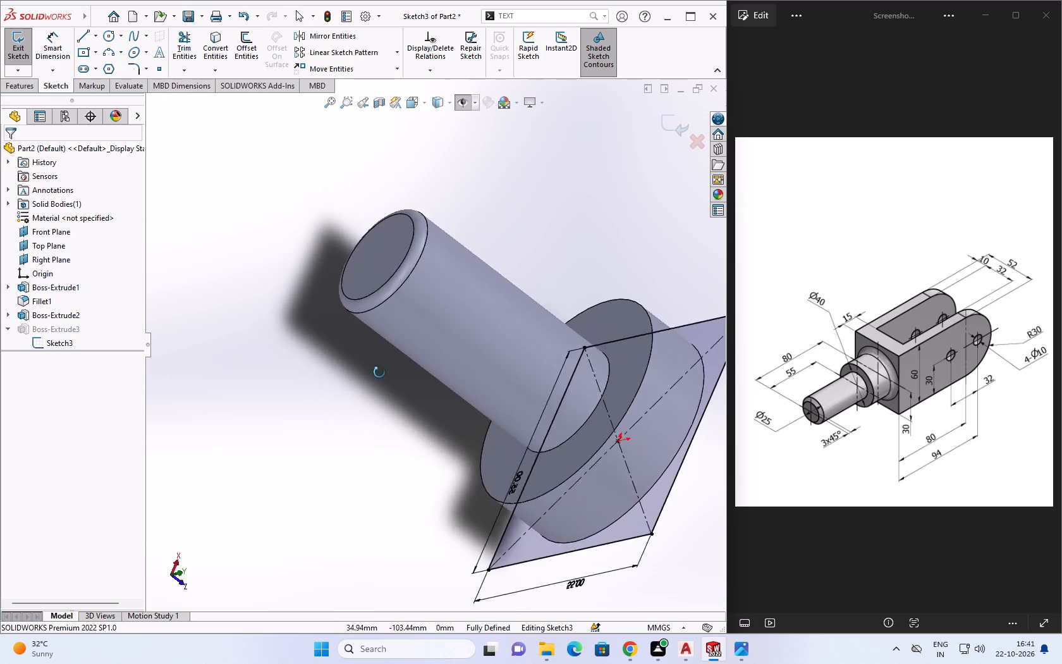
{"action": "middle_click_drag", "start_coordinate": [379, 372], "coordinate": [398, 386]}
{"action": "left_click", "coordinate": [664, 121]}
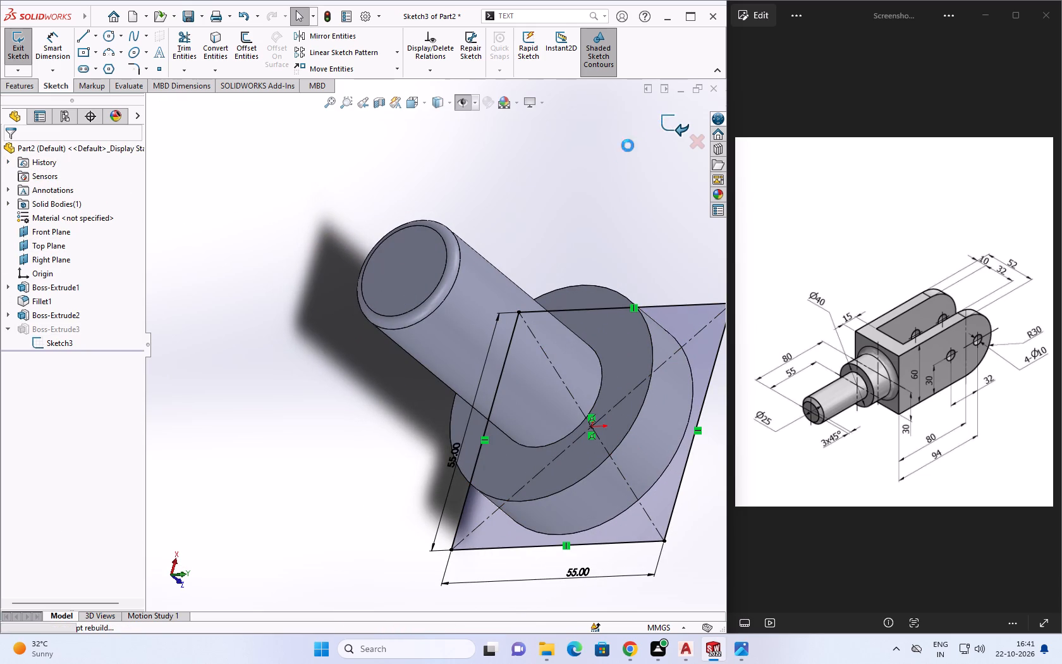
Add a 2 mm symmetric fillet on the circular edge where the 50 mm diameter collar meets the square block.
{"action": "middle_click_drag", "start_coordinate": [346, 298], "coordinate": [339, 308]}
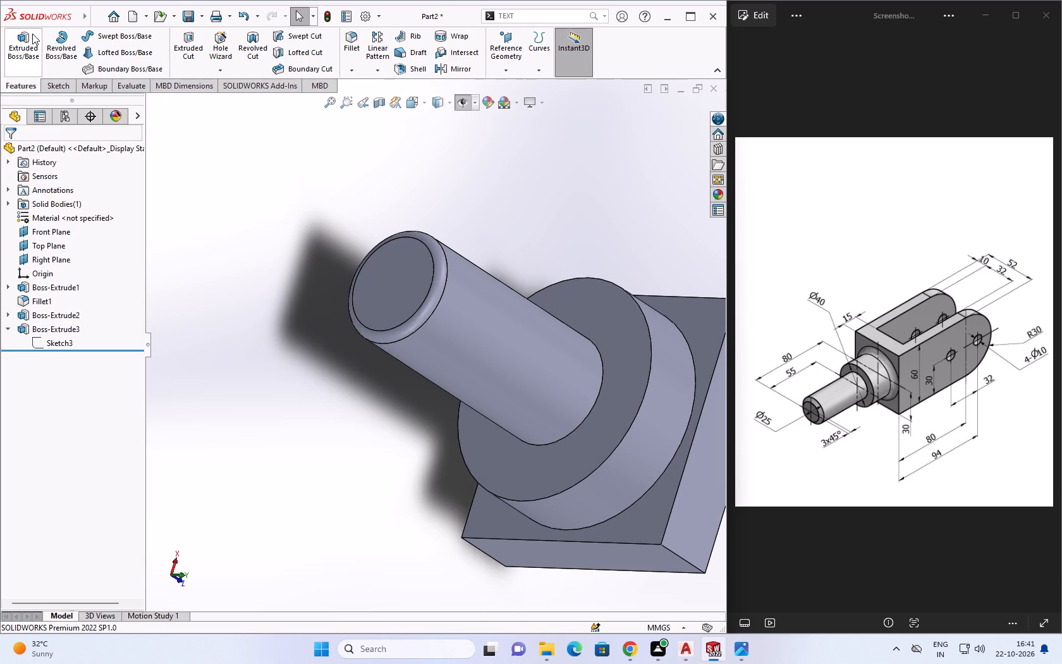
{"action": "left_click", "coordinate": [354, 49]}
{"action": "left_click", "coordinate": [678, 449]}
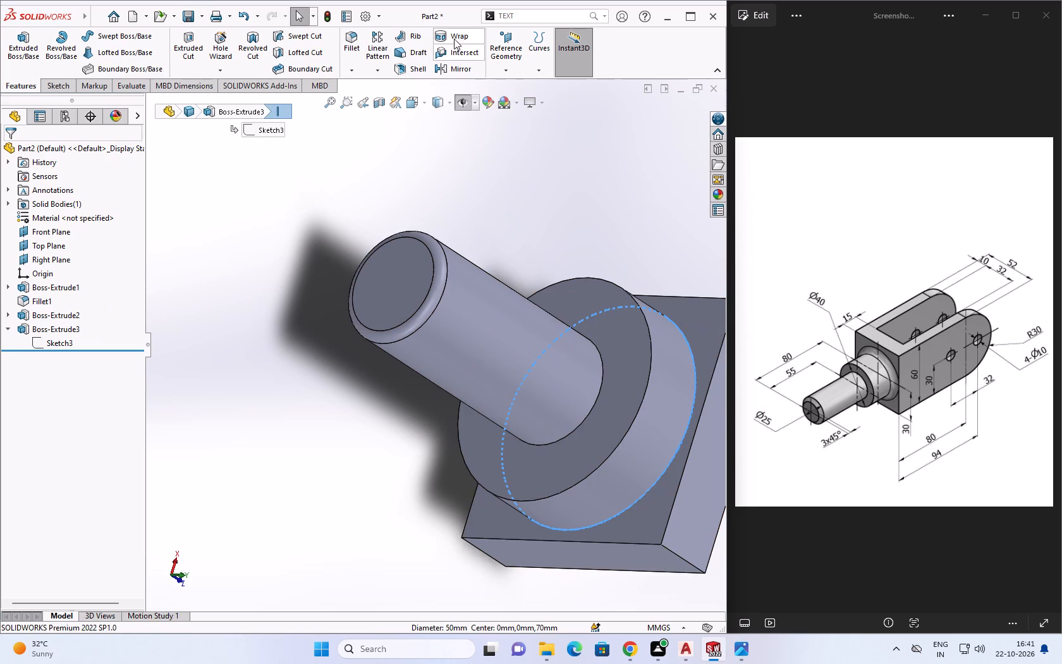
{"action": "left_click", "coordinate": [355, 40]}
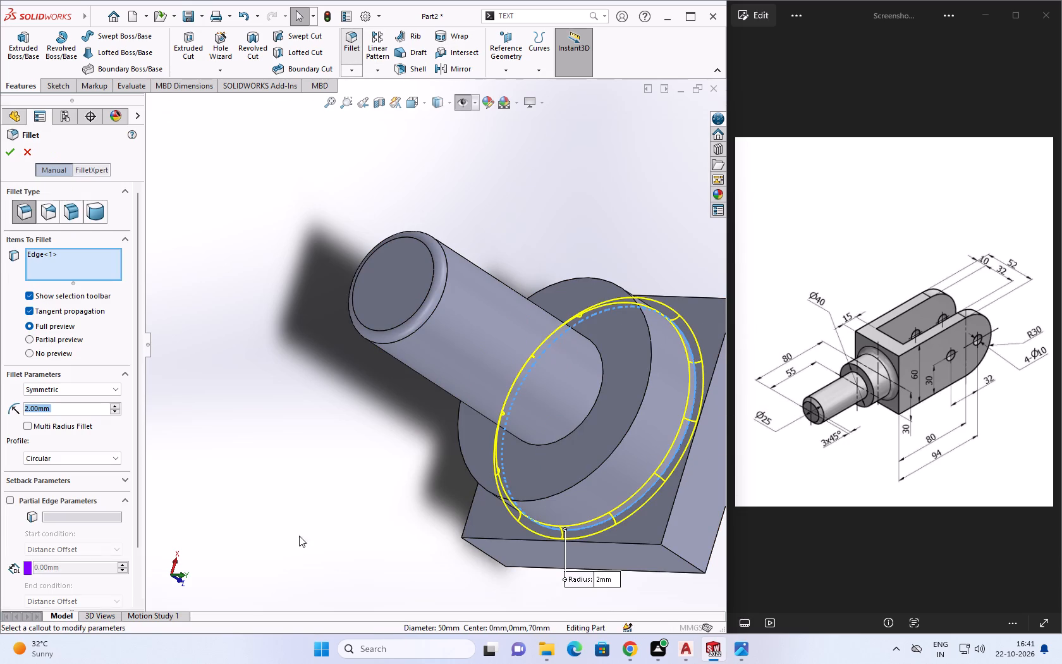
{"action": "middle_click_drag", "start_coordinate": [414, 503], "coordinate": [482, 422]}
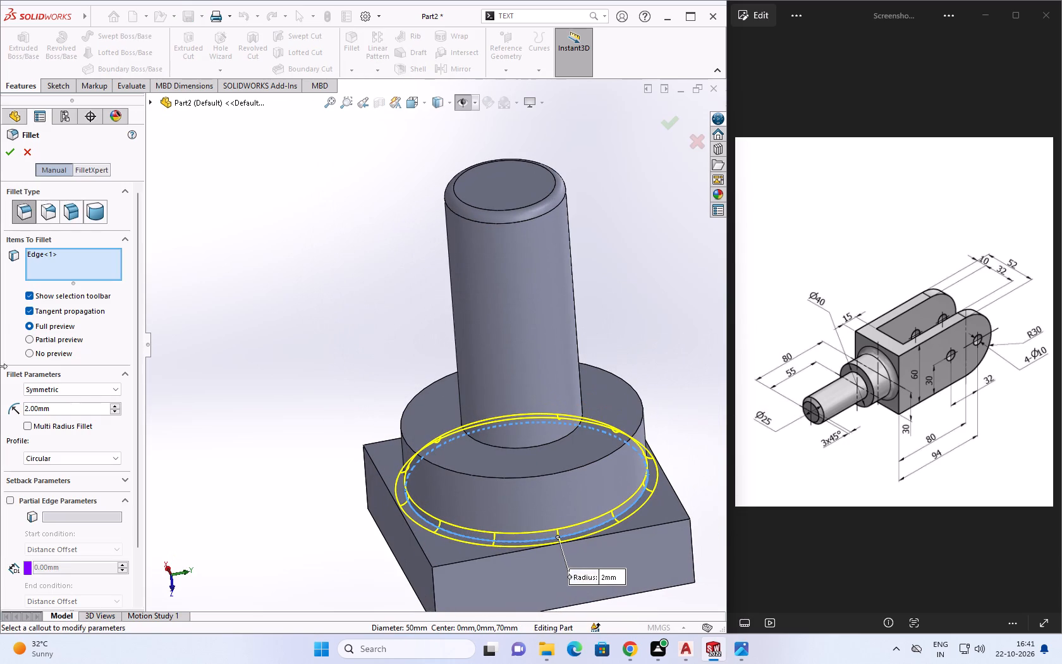
{"action": "left_click", "coordinate": [9, 157]}
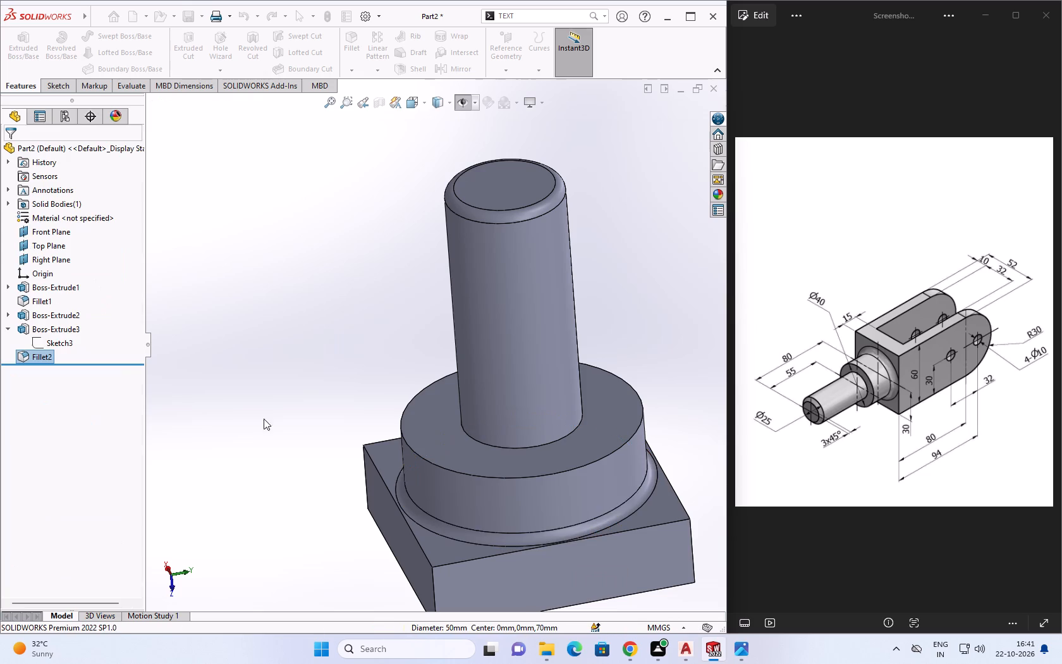
Examine the filleted part from several sides and compare the Front, Top and Right planes against its shape.
{"action": "middle_click_drag", "start_coordinate": [536, 530], "coordinate": [536, 532]}
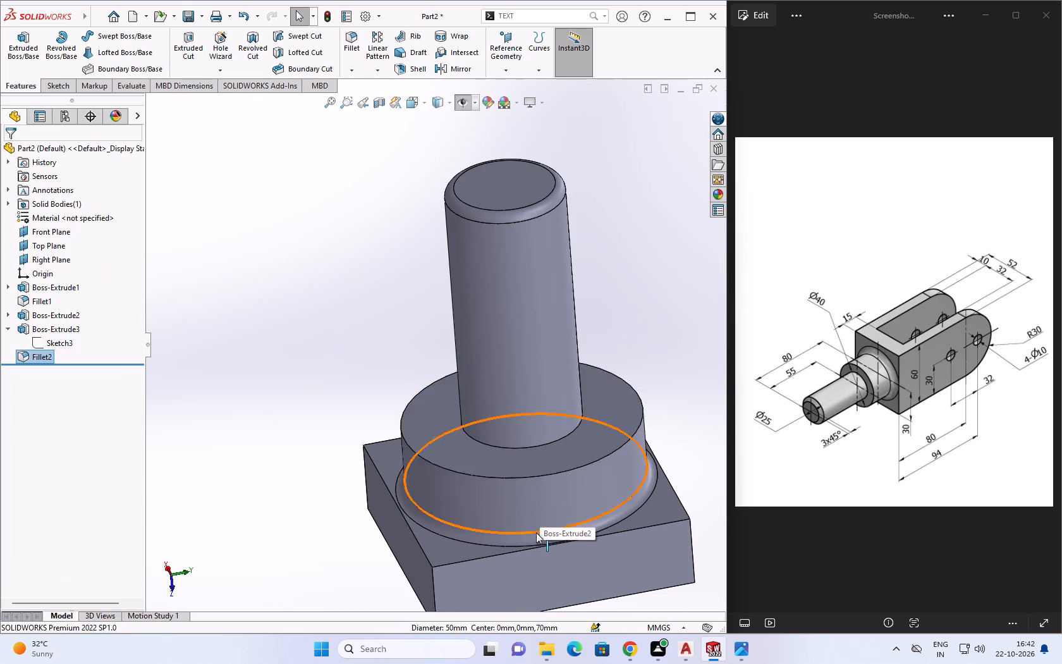
{"action": "middle_click_drag", "start_coordinate": [536, 532], "coordinate": [470, 400]}
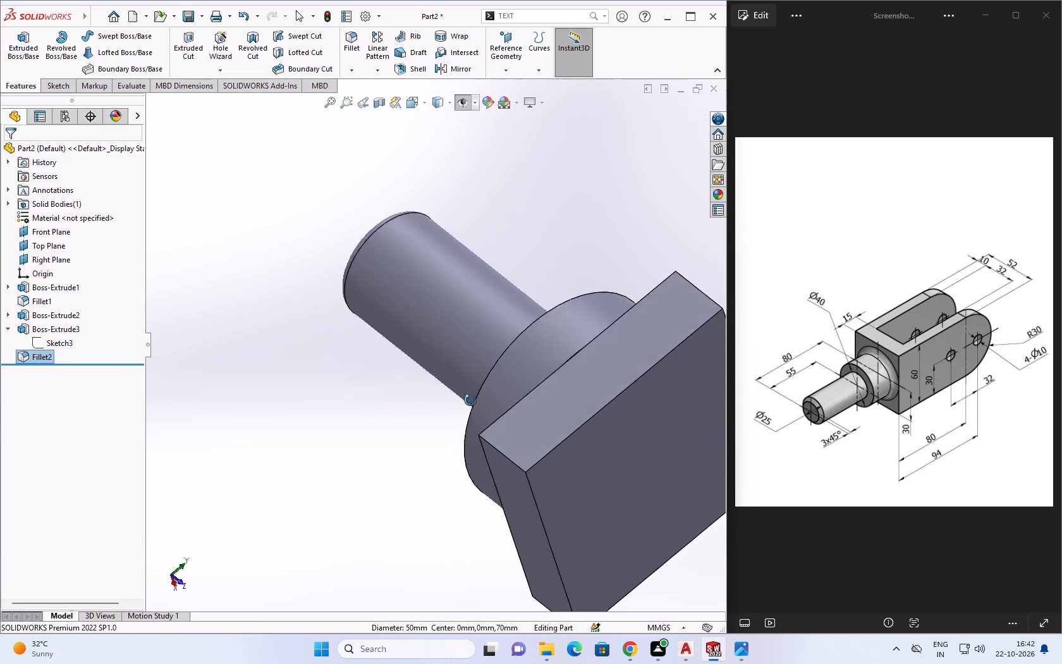
{"action": "middle_click_drag", "start_coordinate": [470, 400], "coordinate": [453, 530]}
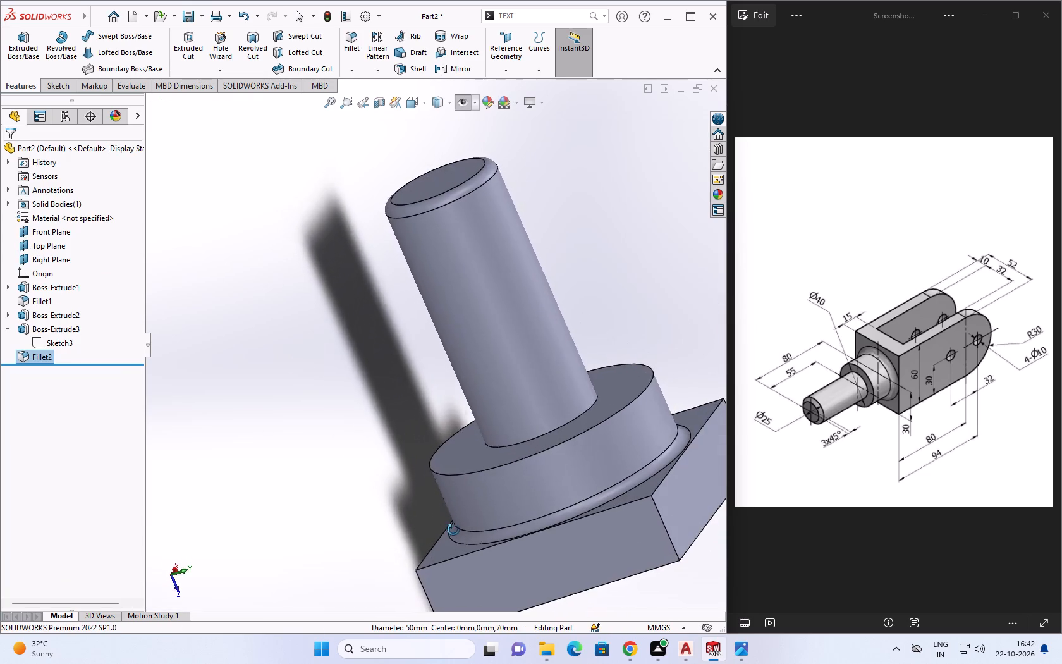
{"action": "middle_click_drag", "start_coordinate": [453, 530], "coordinate": [324, 498]}
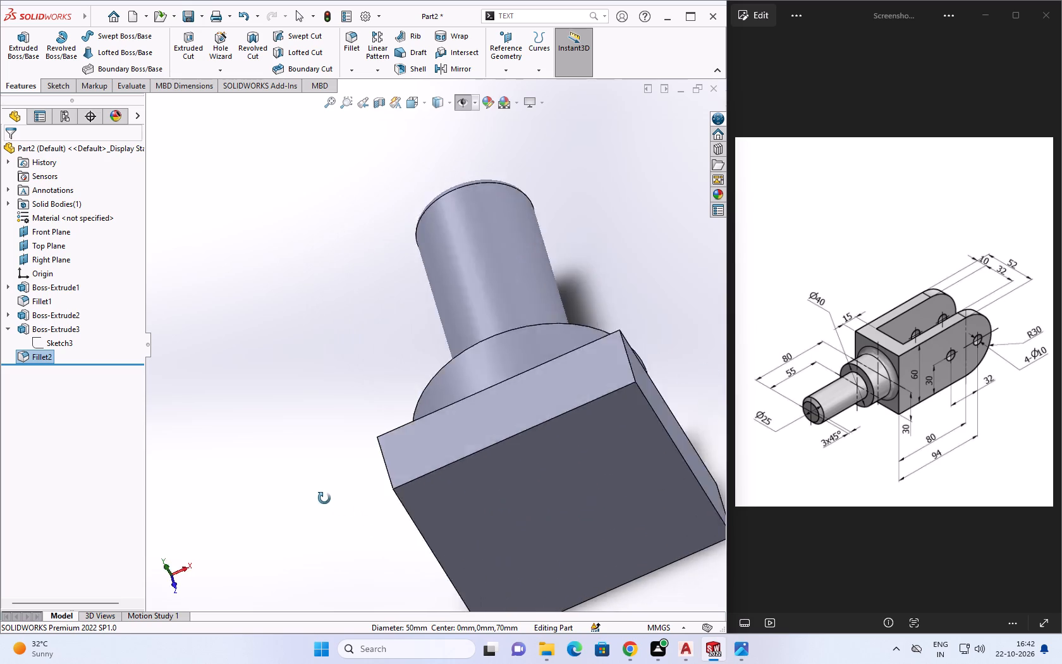
{"action": "middle_click_drag", "start_coordinate": [324, 498], "coordinate": [341, 567]}
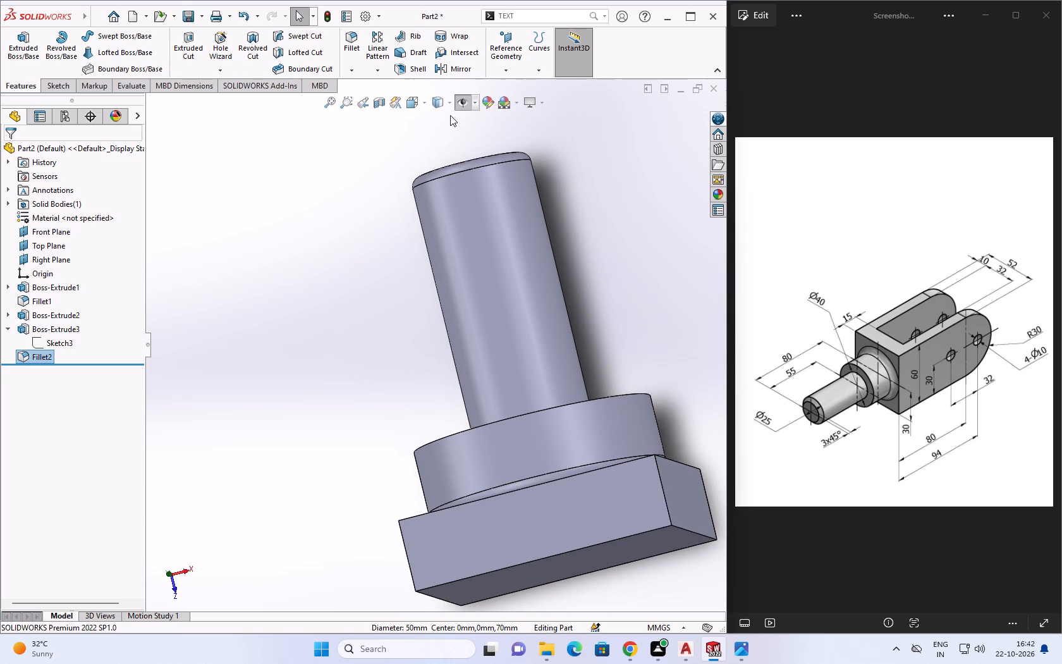
{"action": "left_click", "coordinate": [49, 233]}
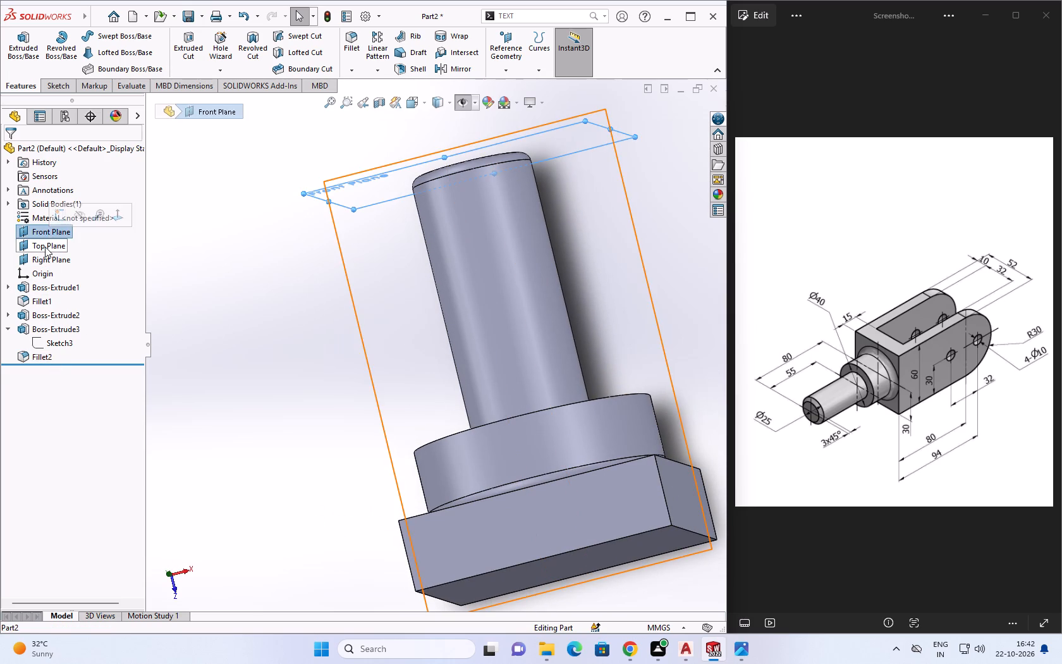
{"action": "left_click", "coordinate": [45, 247]}
{"action": "left_click", "coordinate": [46, 259]}
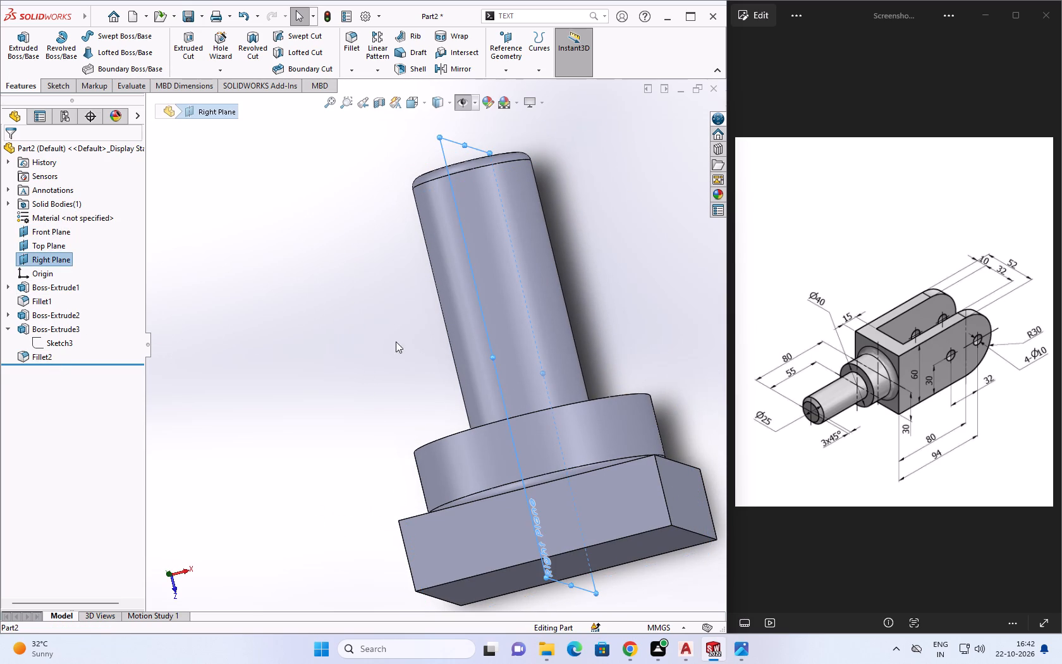
{"action": "middle_click_drag", "start_coordinate": [396, 341], "coordinate": [416, 355]}
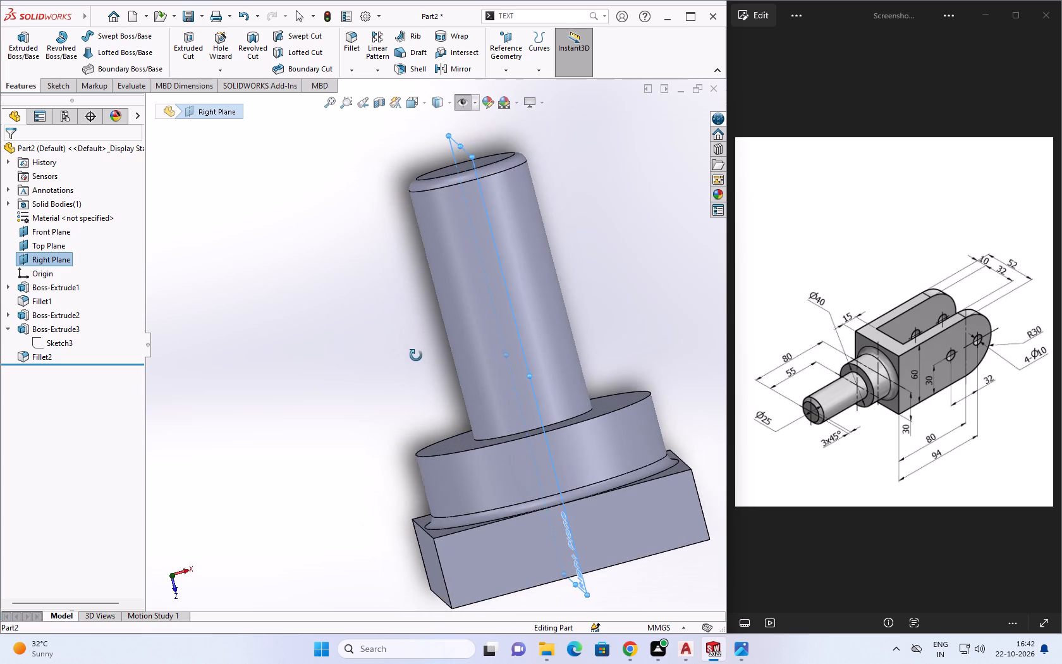
{"action": "middle_click_drag", "start_coordinate": [416, 355], "coordinate": [415, 355]}
{"action": "left_click", "coordinate": [54, 257]}
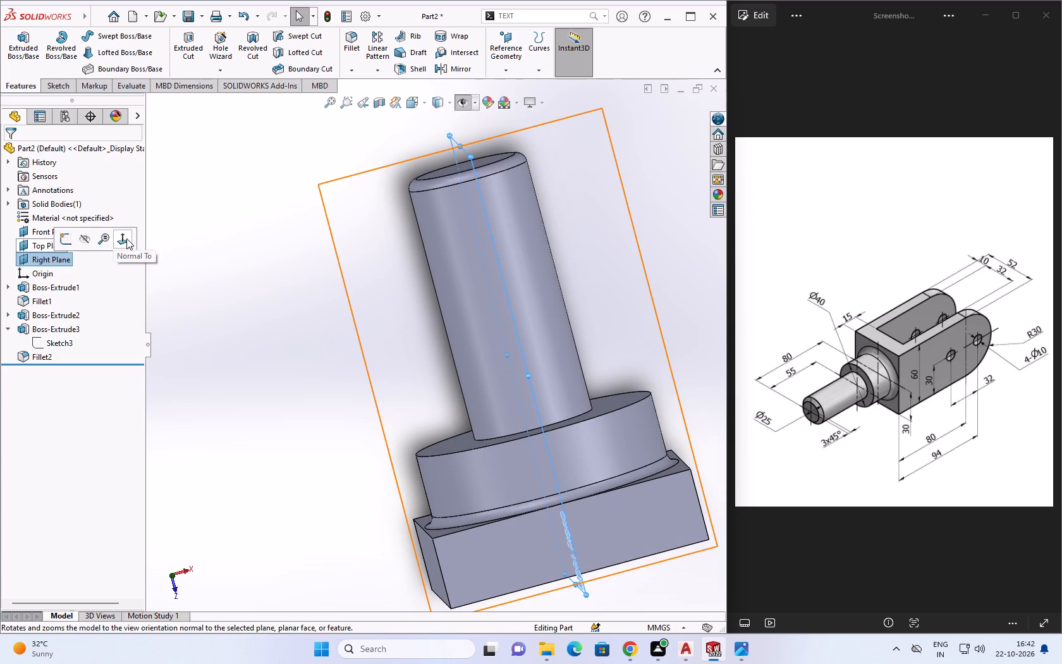
{"action": "left_click", "coordinate": [126, 238]}
{"action": "scroll", "coordinate": [297, 350], "scroll_direction": "down", "scroll_amount": 2}
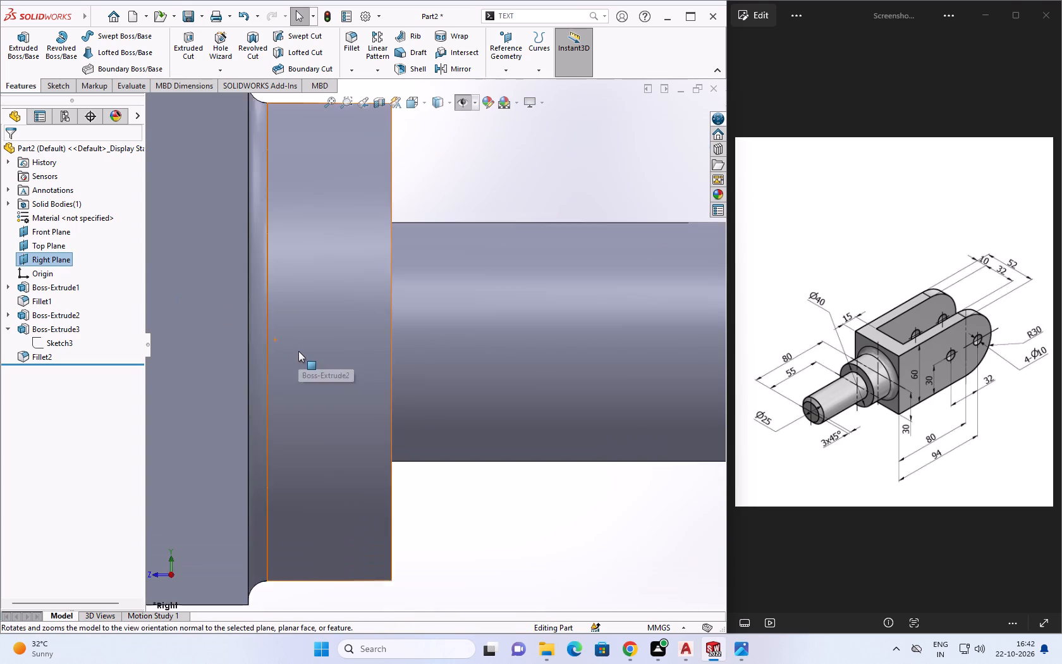
{"action": "scroll", "coordinate": [298, 351], "scroll_direction": "down", "scroll_amount": 1}
{"action": "scroll", "coordinate": [298, 351], "scroll_direction": "up", "scroll_amount": 5}
{"action": "middle_click_drag", "start_coordinate": [390, 415], "coordinate": [382, 315]}
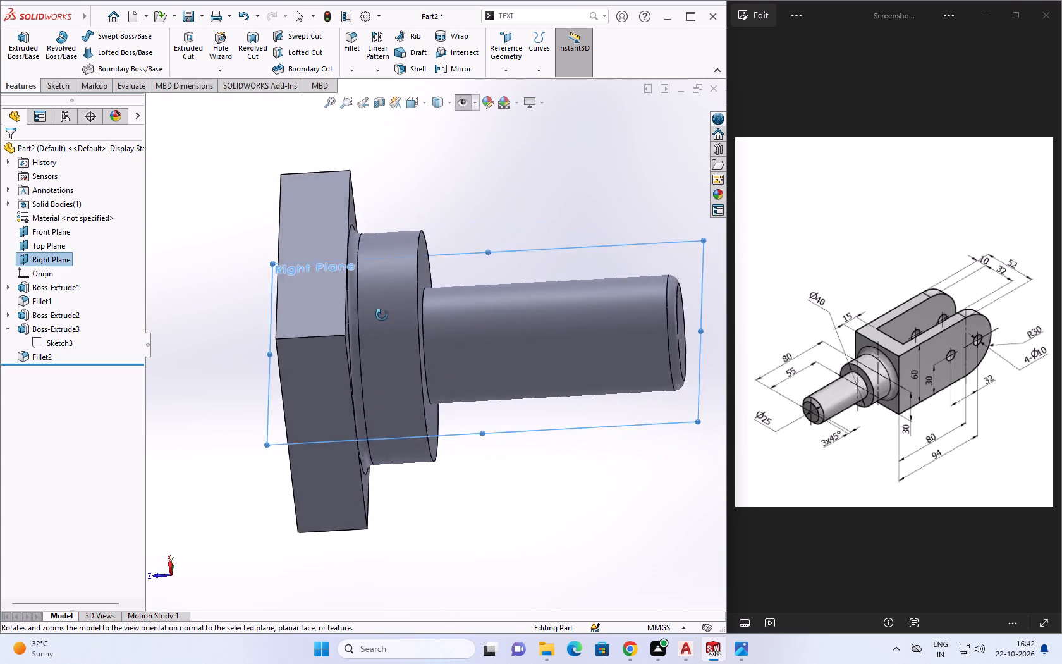
{"action": "middle_click_drag", "start_coordinate": [382, 315], "coordinate": [152, 46]}
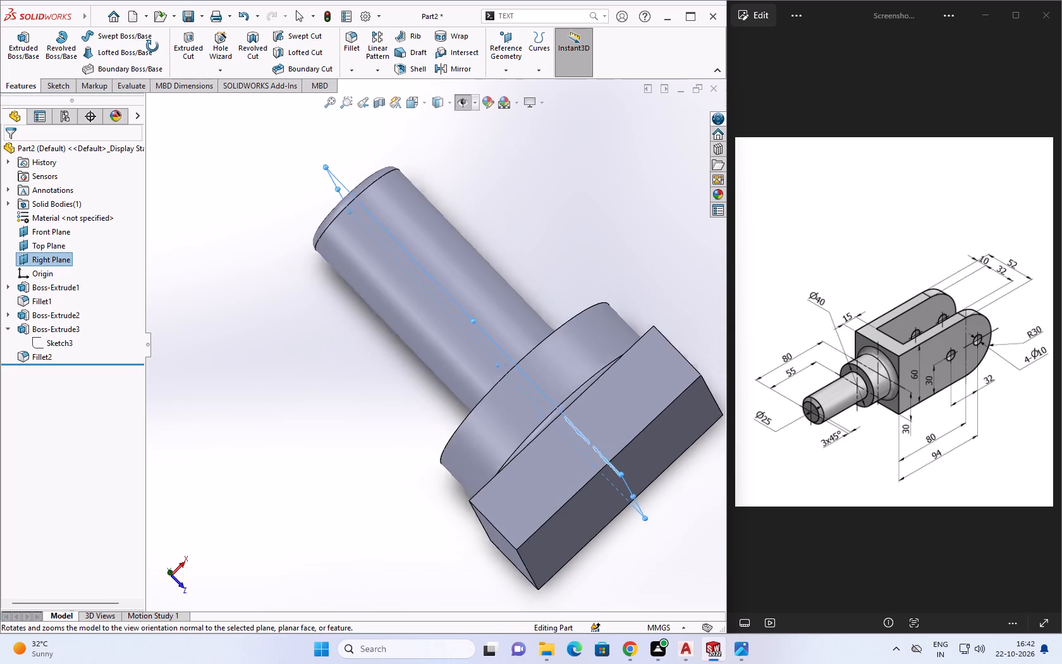
{"action": "middle_click_drag", "start_coordinate": [152, 46], "coordinate": [284, 24]}
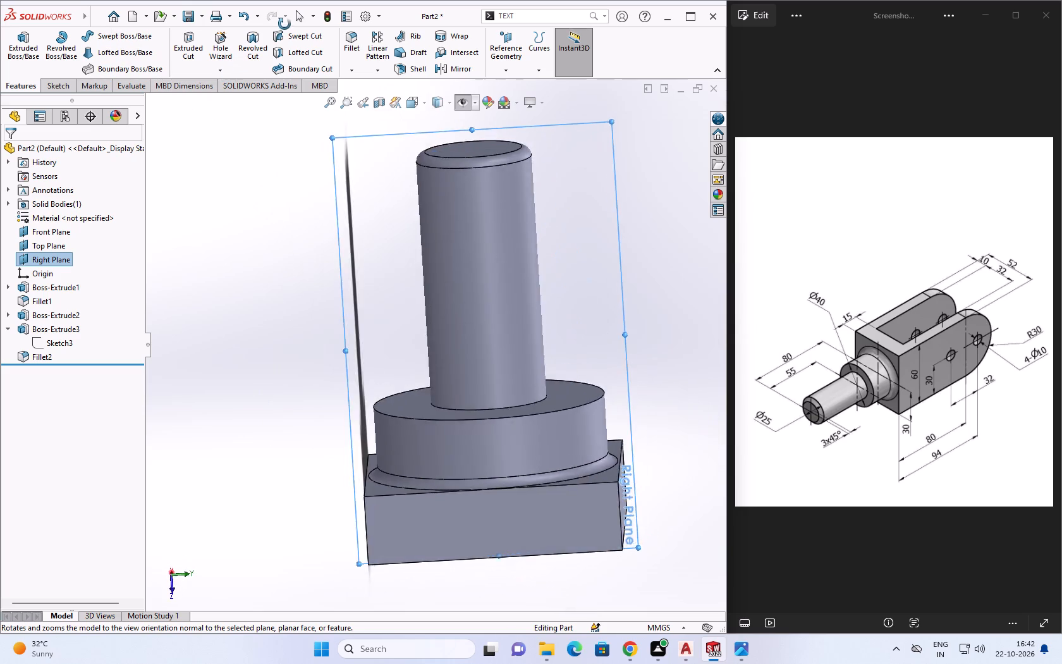
{"action": "middle_click_drag", "start_coordinate": [284, 24], "coordinate": [181, 0]}
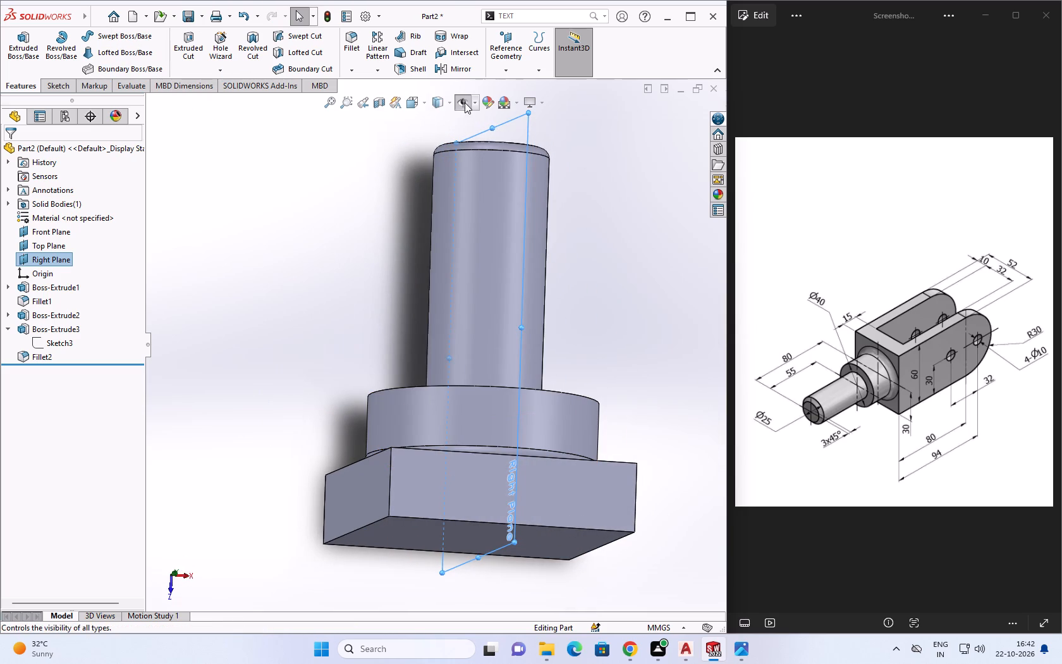
View the part normal to the Right Plane and examine its side profile.
{"action": "left_click", "coordinate": [29, 255]}
{"action": "left_click", "coordinate": [99, 238]}
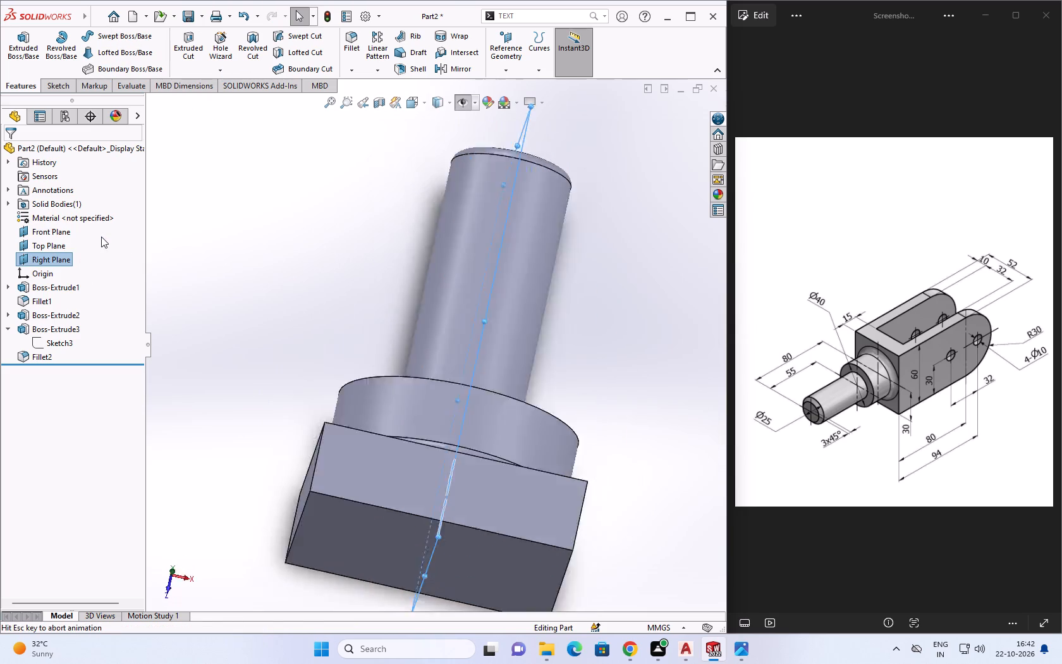
{"action": "scroll", "coordinate": [326, 353], "scroll_direction": "down", "scroll_amount": 4}
{"action": "scroll", "coordinate": [320, 354], "scroll_direction": "up", "scroll_amount": 8}
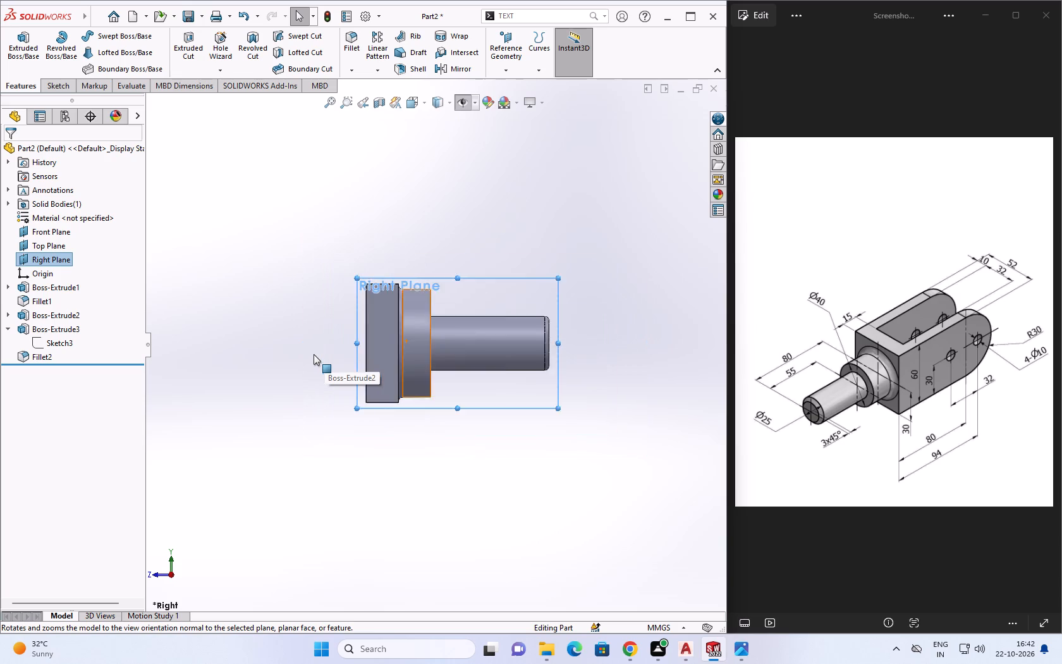
{"action": "scroll", "coordinate": [314, 354], "scroll_direction": "up", "scroll_amount": 3}
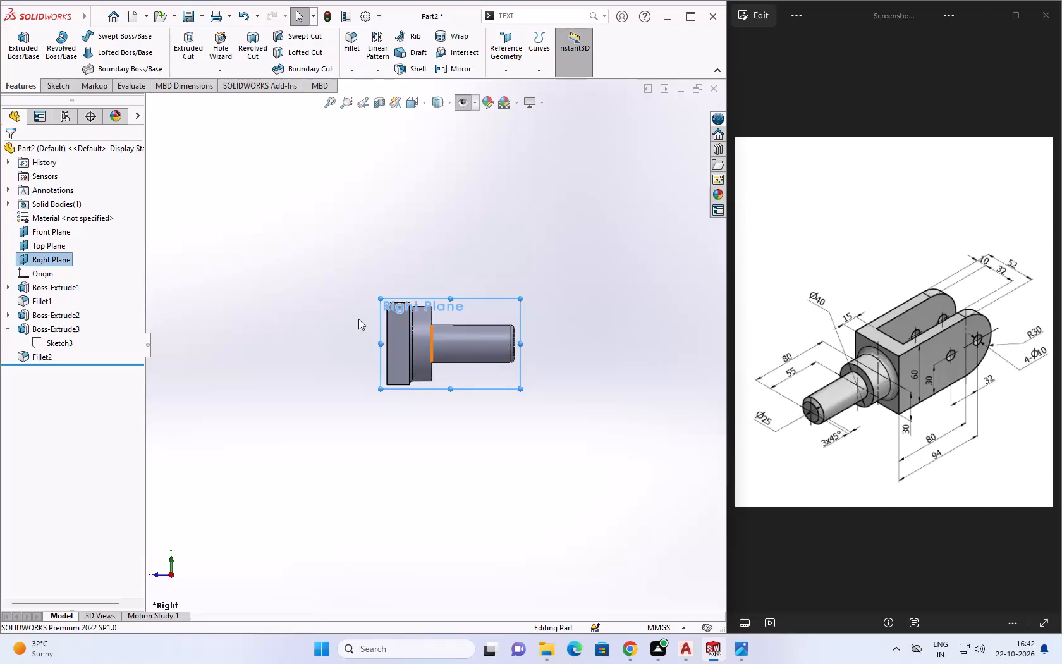
{"action": "scroll", "coordinate": [348, 321], "scroll_direction": "up", "scroll_amount": 3}
{"action": "scroll", "coordinate": [366, 329], "scroll_direction": "down", "scroll_amount": 5}
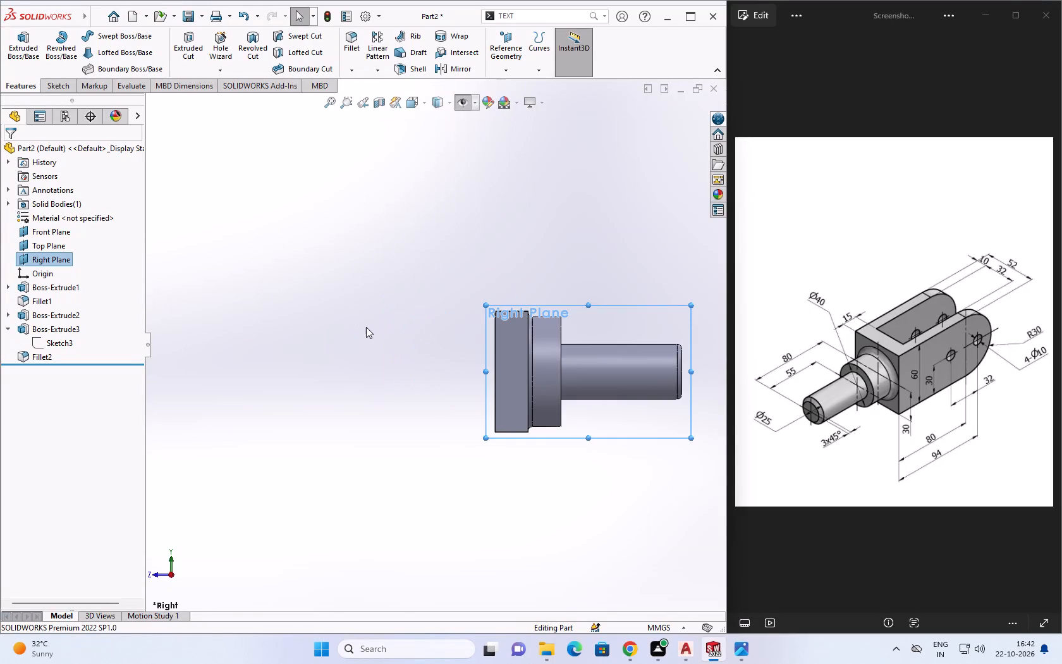
{"action": "scroll", "coordinate": [489, 314], "scroll_direction": "down", "scroll_amount": 1}
{"action": "scroll", "coordinate": [480, 324], "scroll_direction": "up", "scroll_amount": 1}
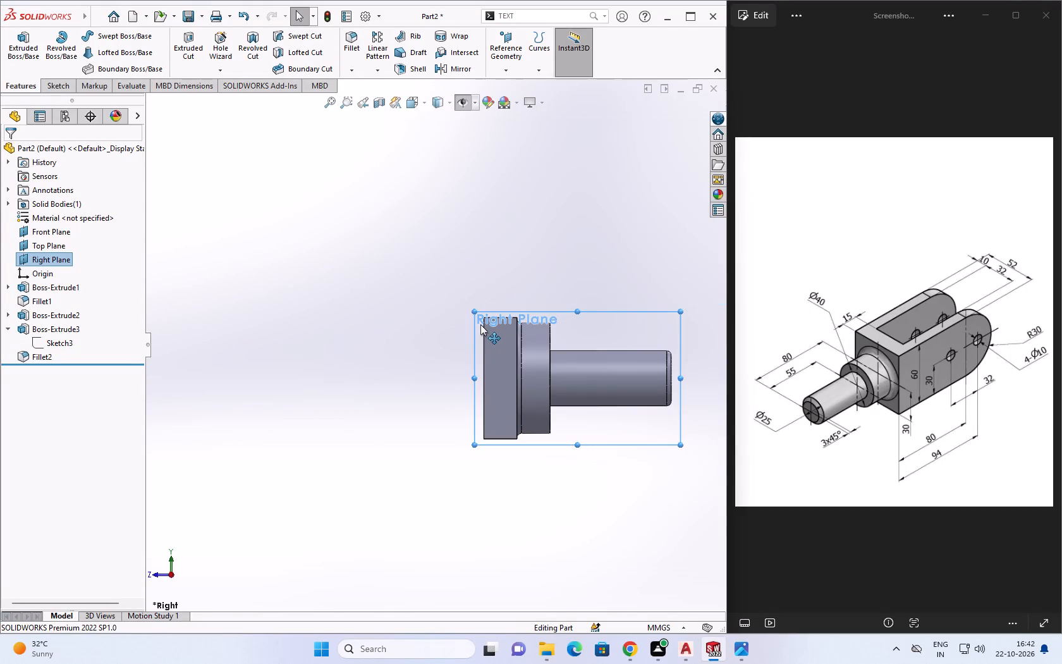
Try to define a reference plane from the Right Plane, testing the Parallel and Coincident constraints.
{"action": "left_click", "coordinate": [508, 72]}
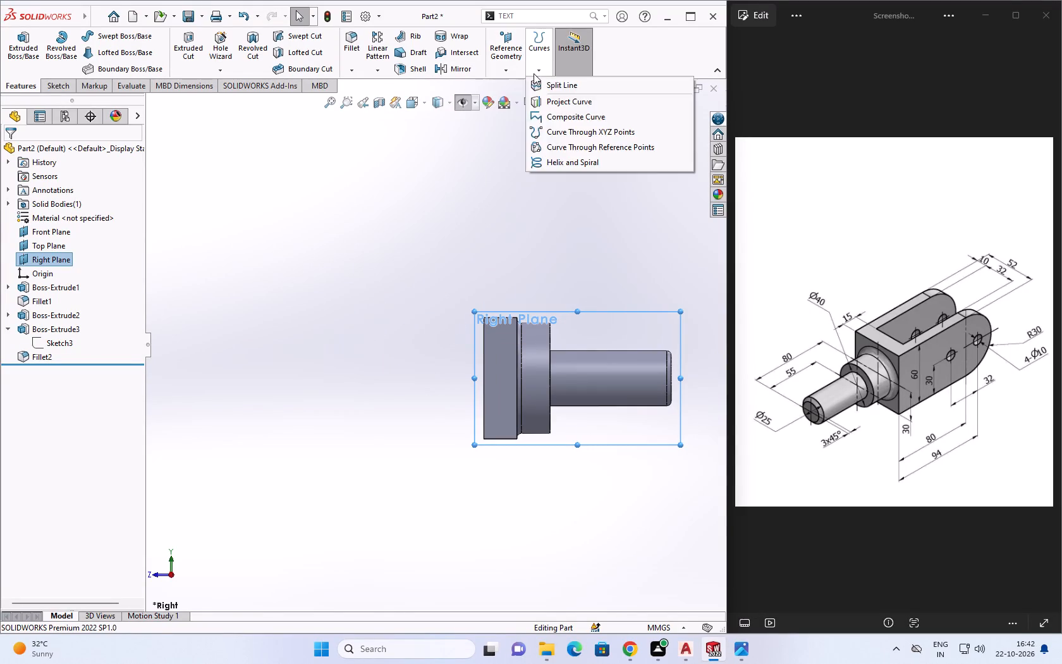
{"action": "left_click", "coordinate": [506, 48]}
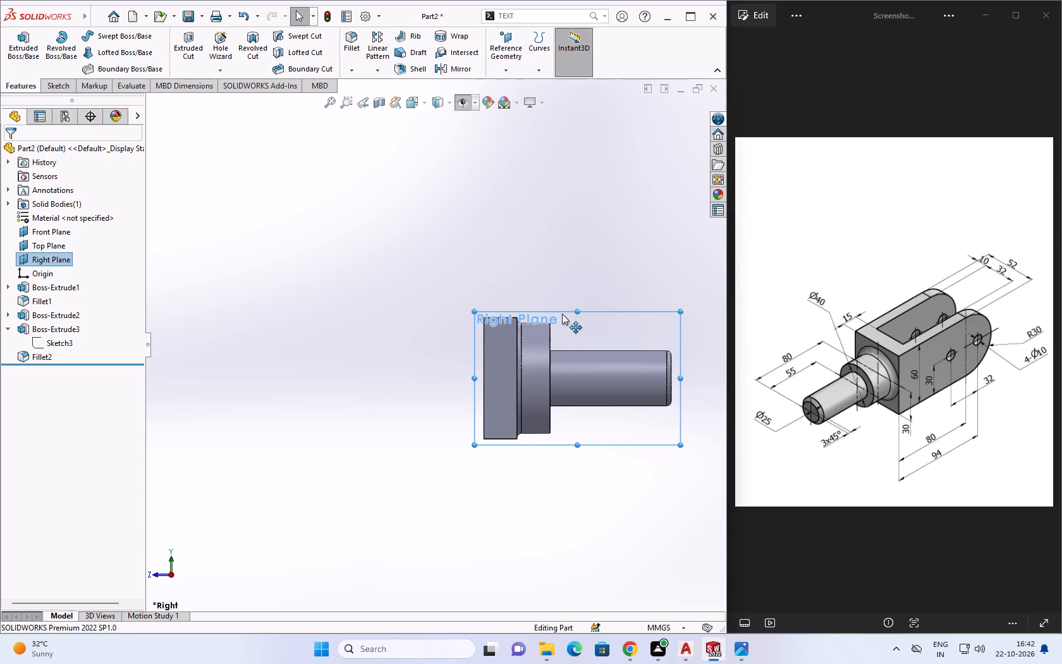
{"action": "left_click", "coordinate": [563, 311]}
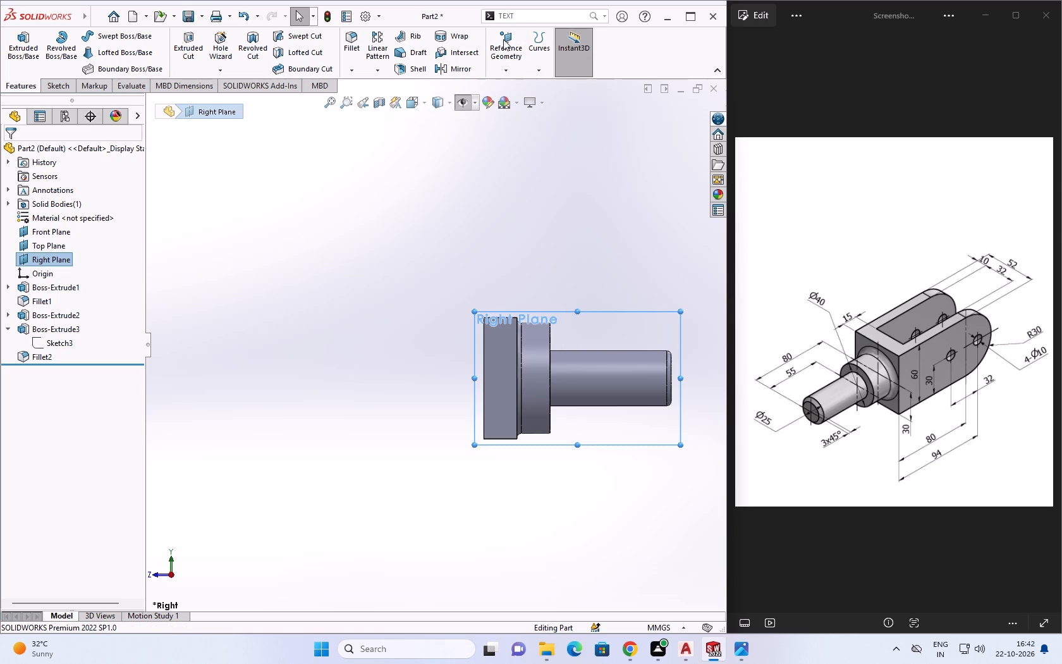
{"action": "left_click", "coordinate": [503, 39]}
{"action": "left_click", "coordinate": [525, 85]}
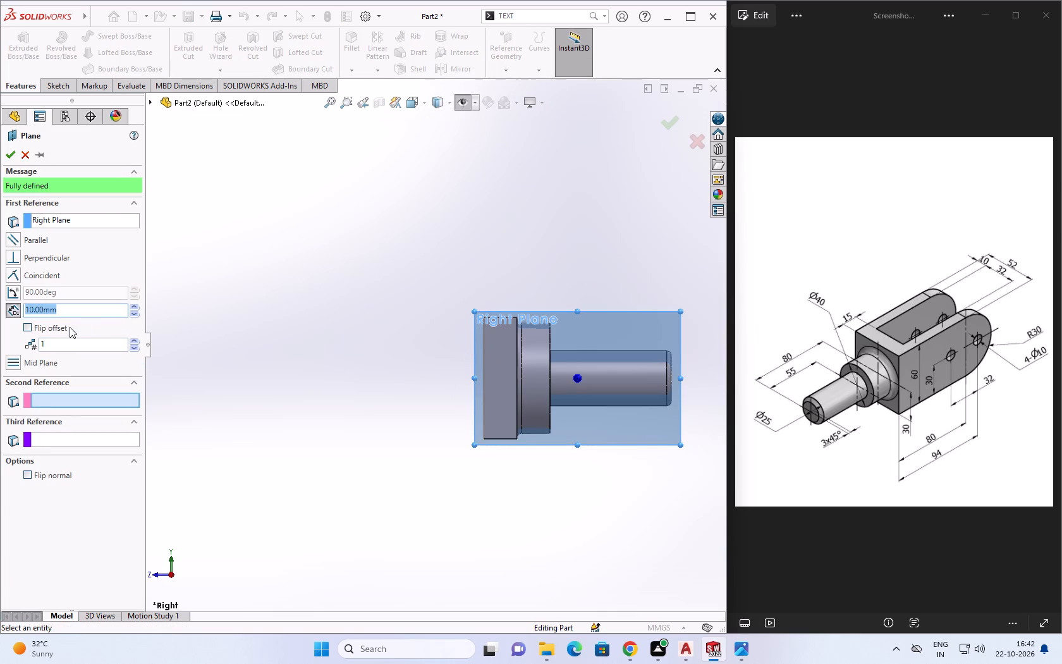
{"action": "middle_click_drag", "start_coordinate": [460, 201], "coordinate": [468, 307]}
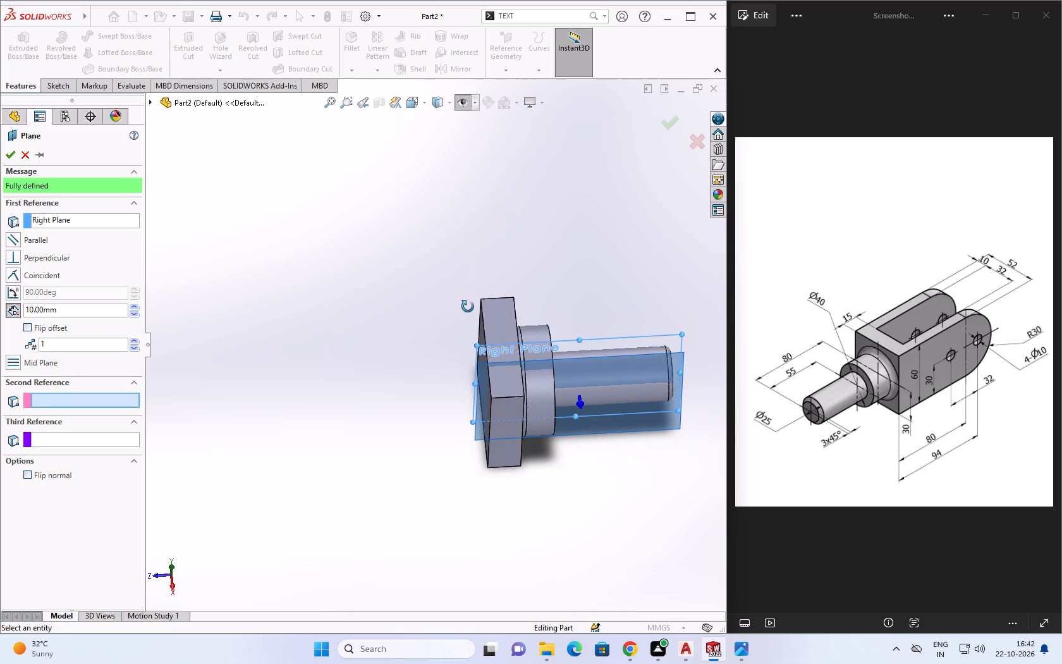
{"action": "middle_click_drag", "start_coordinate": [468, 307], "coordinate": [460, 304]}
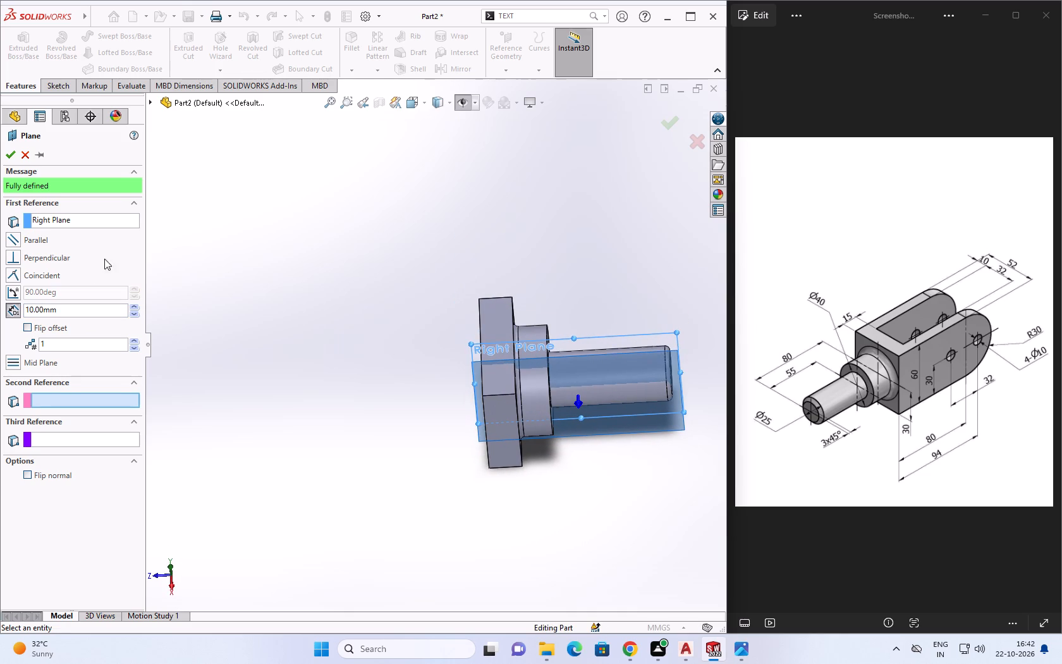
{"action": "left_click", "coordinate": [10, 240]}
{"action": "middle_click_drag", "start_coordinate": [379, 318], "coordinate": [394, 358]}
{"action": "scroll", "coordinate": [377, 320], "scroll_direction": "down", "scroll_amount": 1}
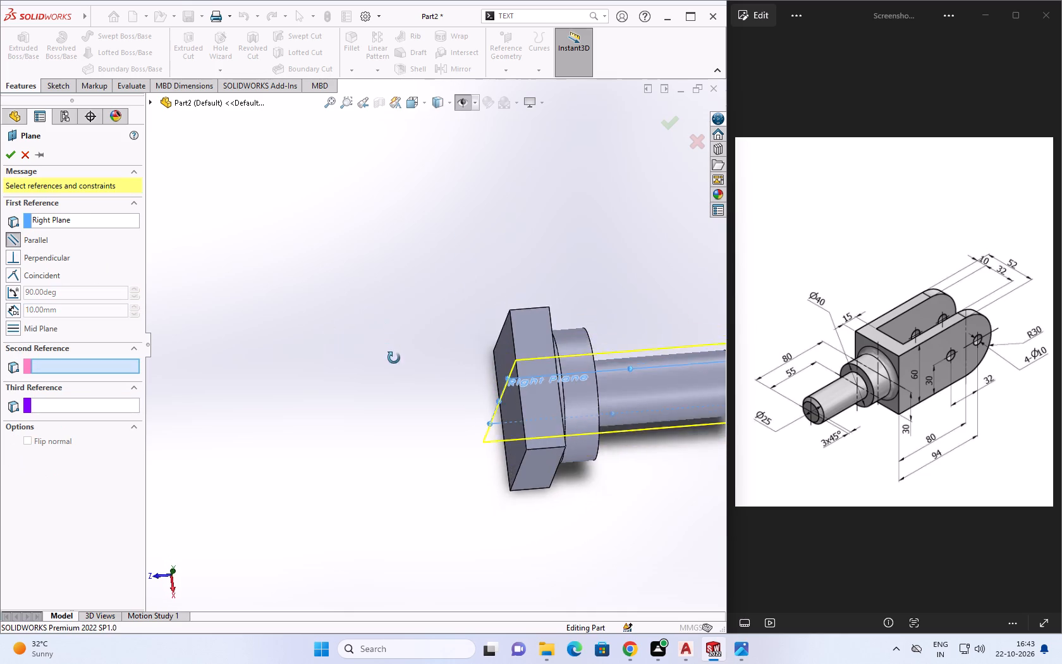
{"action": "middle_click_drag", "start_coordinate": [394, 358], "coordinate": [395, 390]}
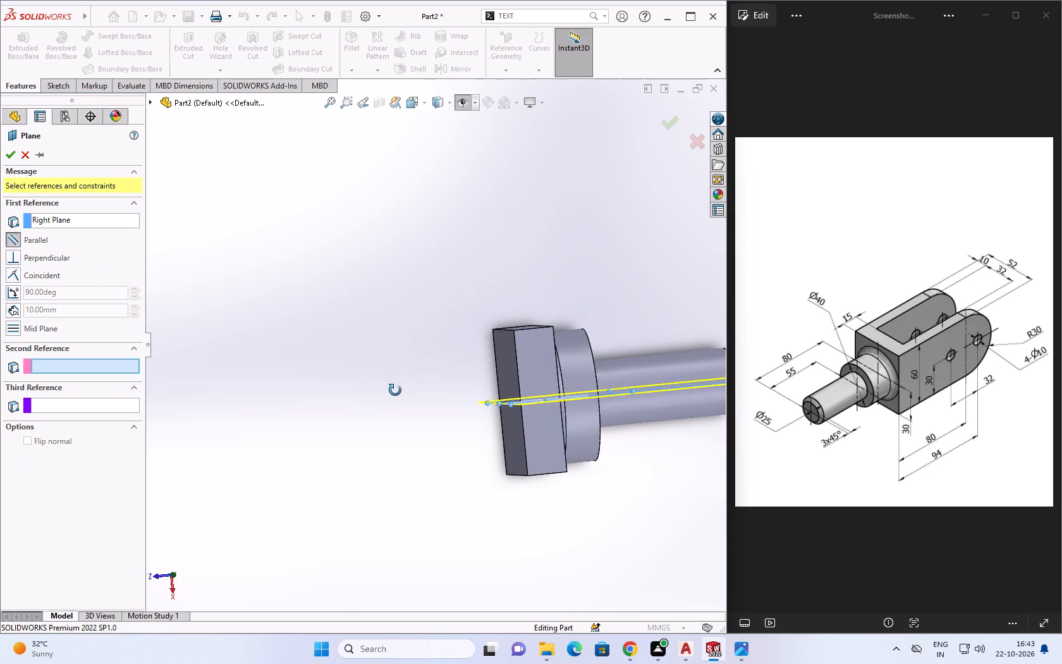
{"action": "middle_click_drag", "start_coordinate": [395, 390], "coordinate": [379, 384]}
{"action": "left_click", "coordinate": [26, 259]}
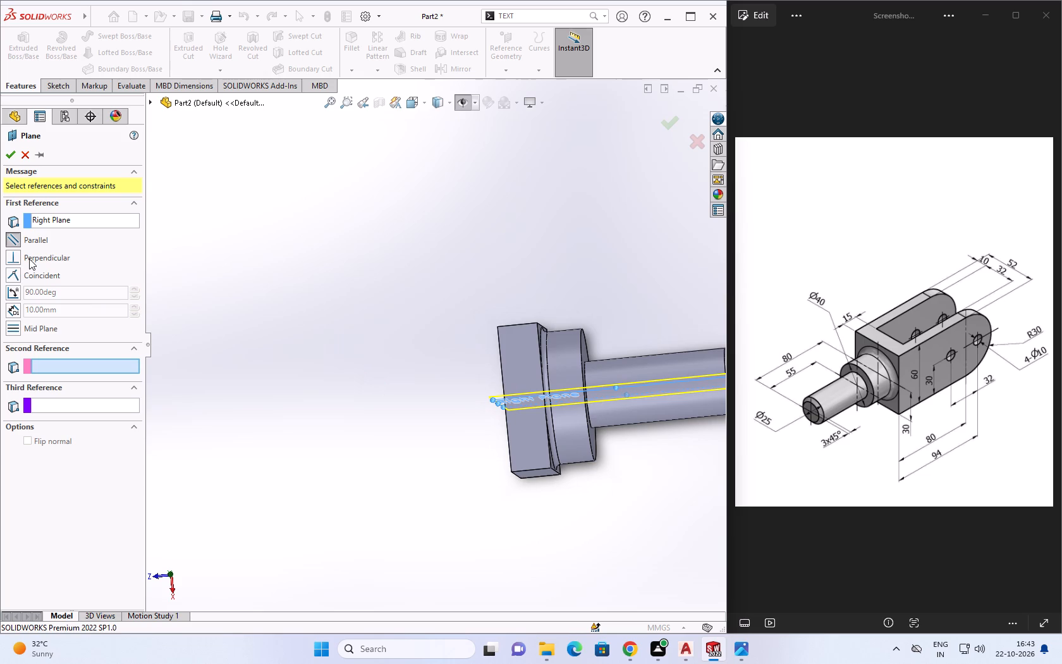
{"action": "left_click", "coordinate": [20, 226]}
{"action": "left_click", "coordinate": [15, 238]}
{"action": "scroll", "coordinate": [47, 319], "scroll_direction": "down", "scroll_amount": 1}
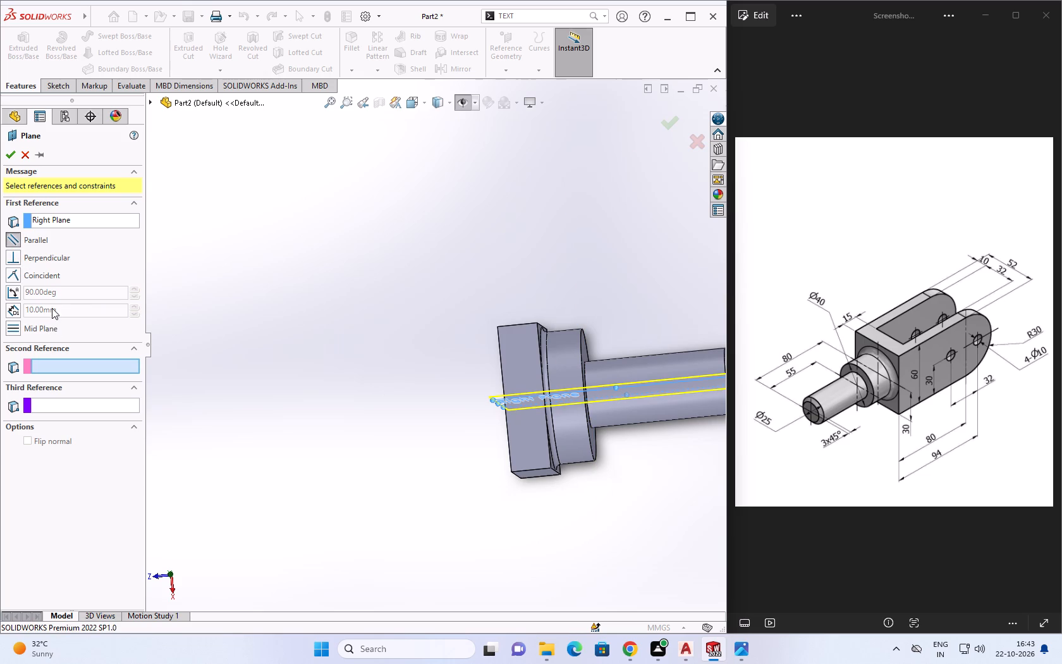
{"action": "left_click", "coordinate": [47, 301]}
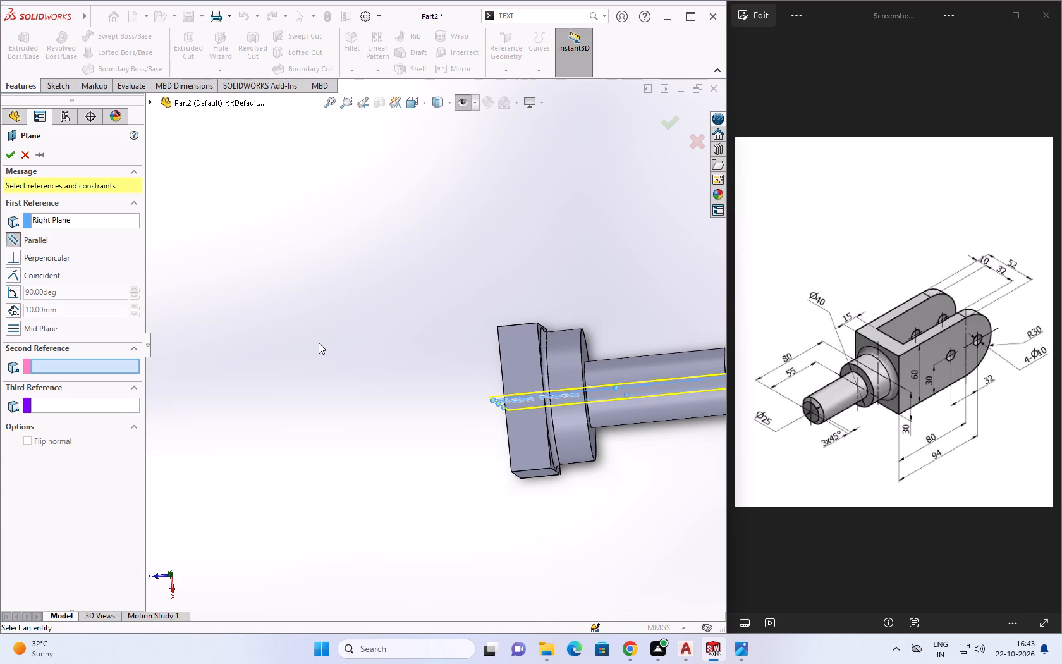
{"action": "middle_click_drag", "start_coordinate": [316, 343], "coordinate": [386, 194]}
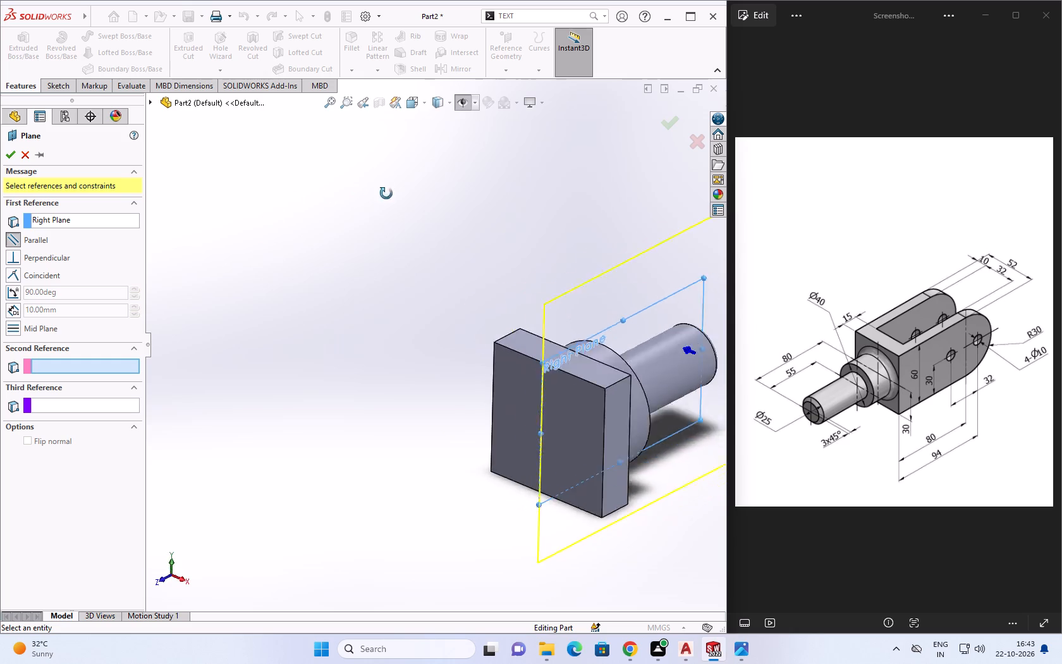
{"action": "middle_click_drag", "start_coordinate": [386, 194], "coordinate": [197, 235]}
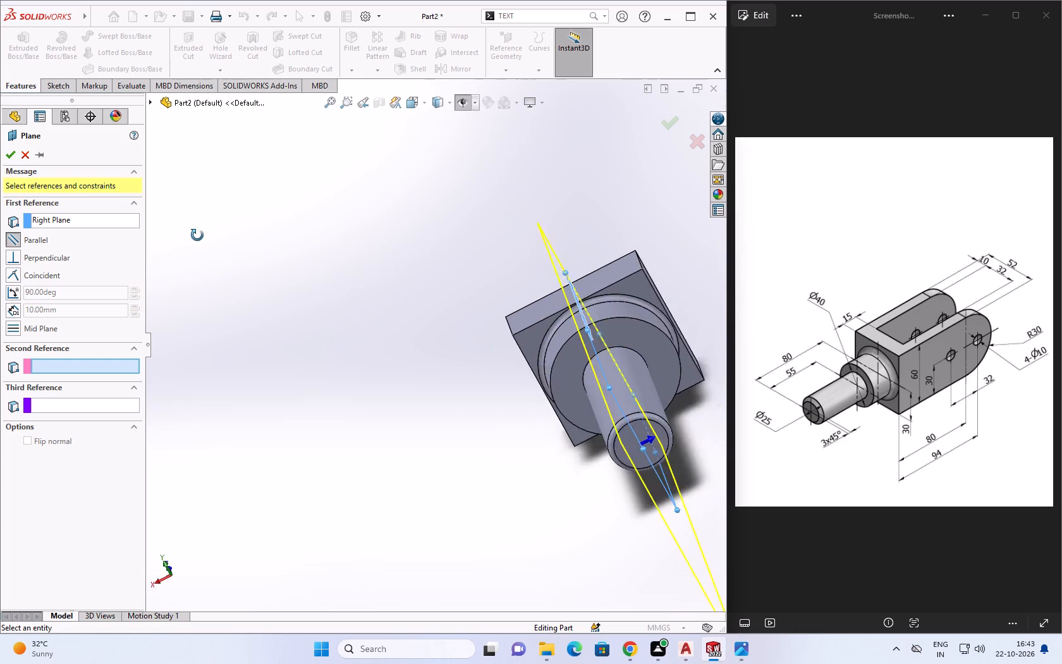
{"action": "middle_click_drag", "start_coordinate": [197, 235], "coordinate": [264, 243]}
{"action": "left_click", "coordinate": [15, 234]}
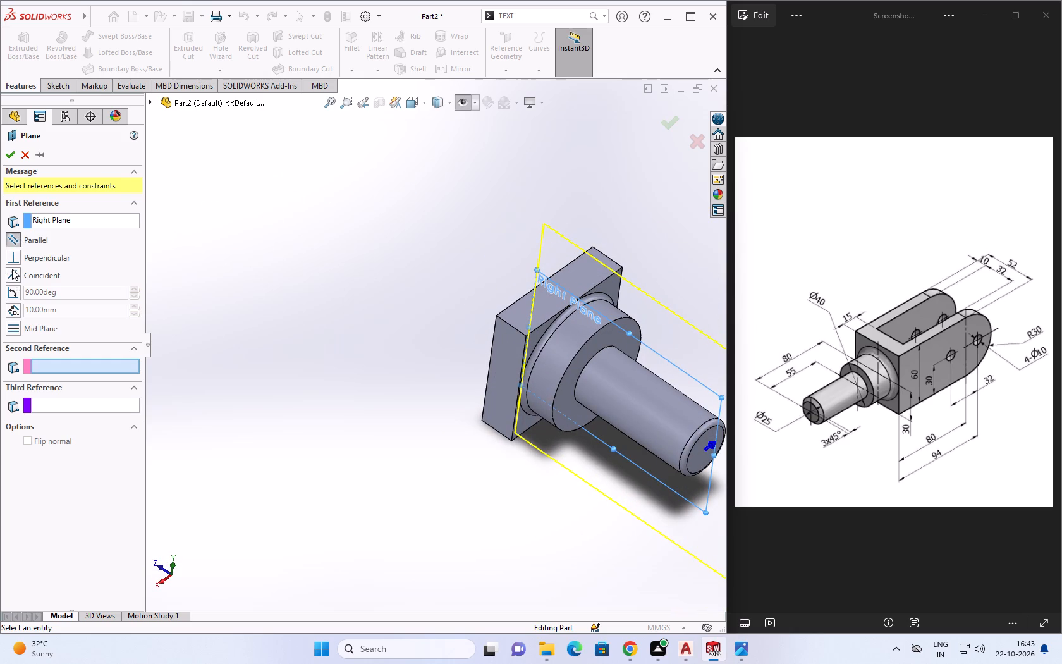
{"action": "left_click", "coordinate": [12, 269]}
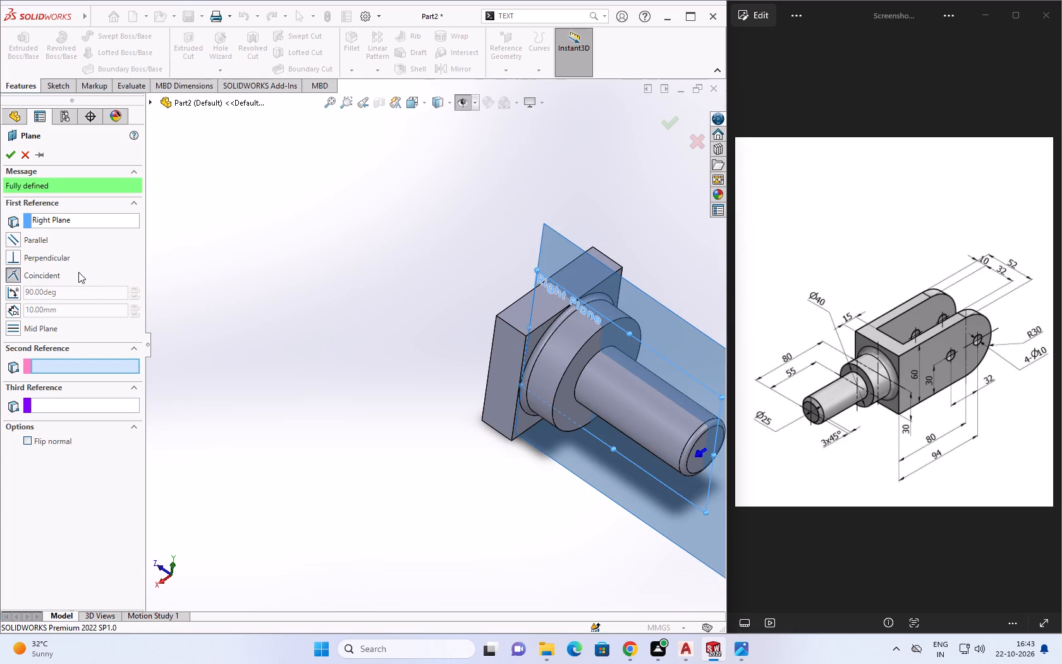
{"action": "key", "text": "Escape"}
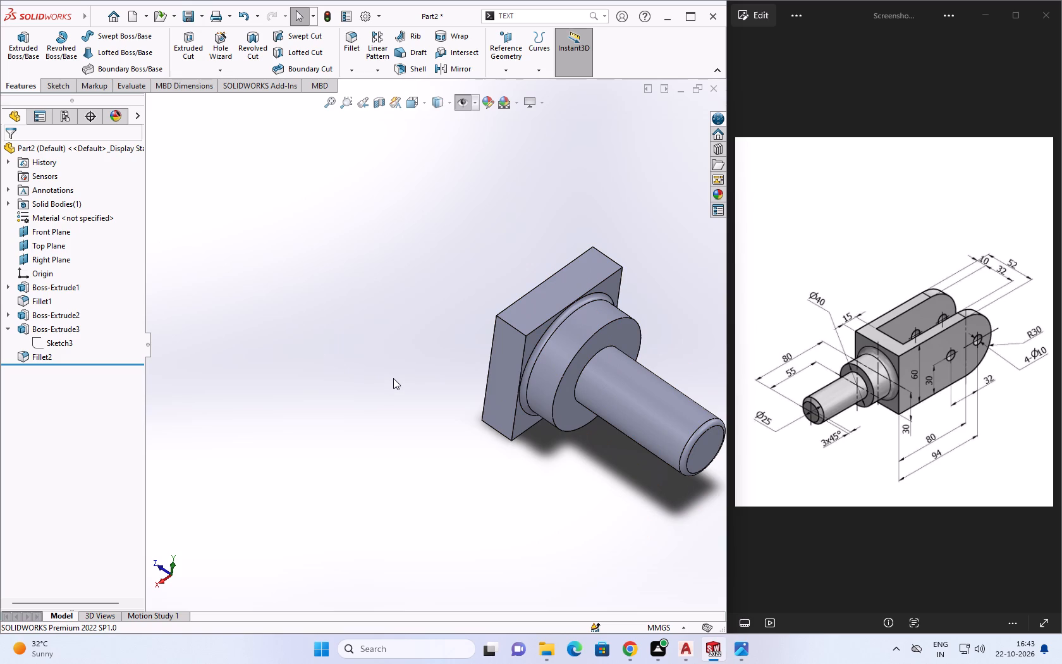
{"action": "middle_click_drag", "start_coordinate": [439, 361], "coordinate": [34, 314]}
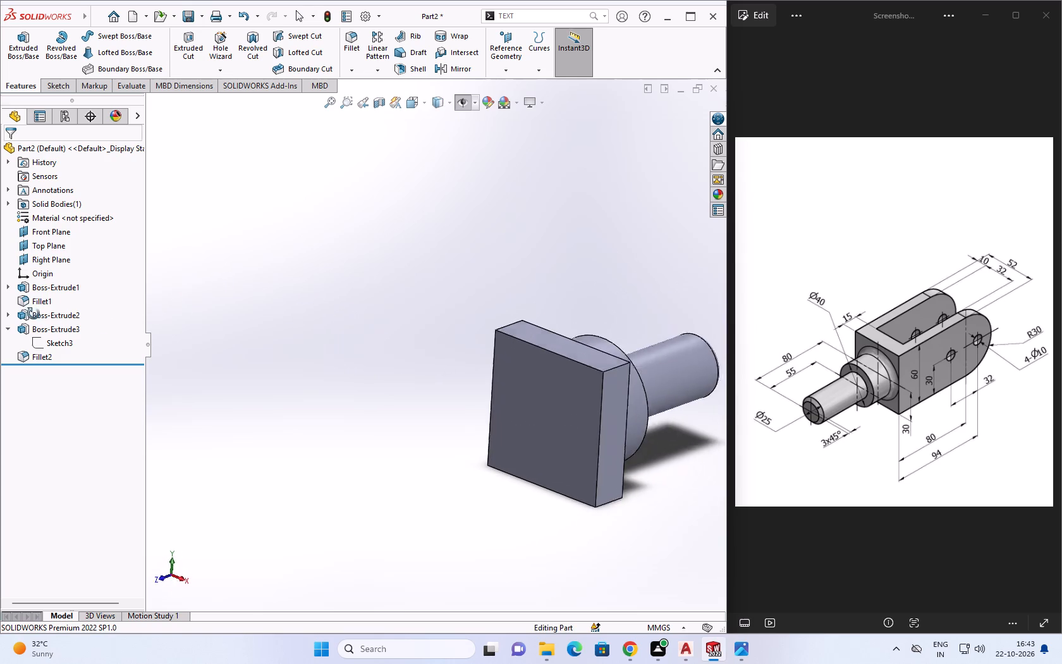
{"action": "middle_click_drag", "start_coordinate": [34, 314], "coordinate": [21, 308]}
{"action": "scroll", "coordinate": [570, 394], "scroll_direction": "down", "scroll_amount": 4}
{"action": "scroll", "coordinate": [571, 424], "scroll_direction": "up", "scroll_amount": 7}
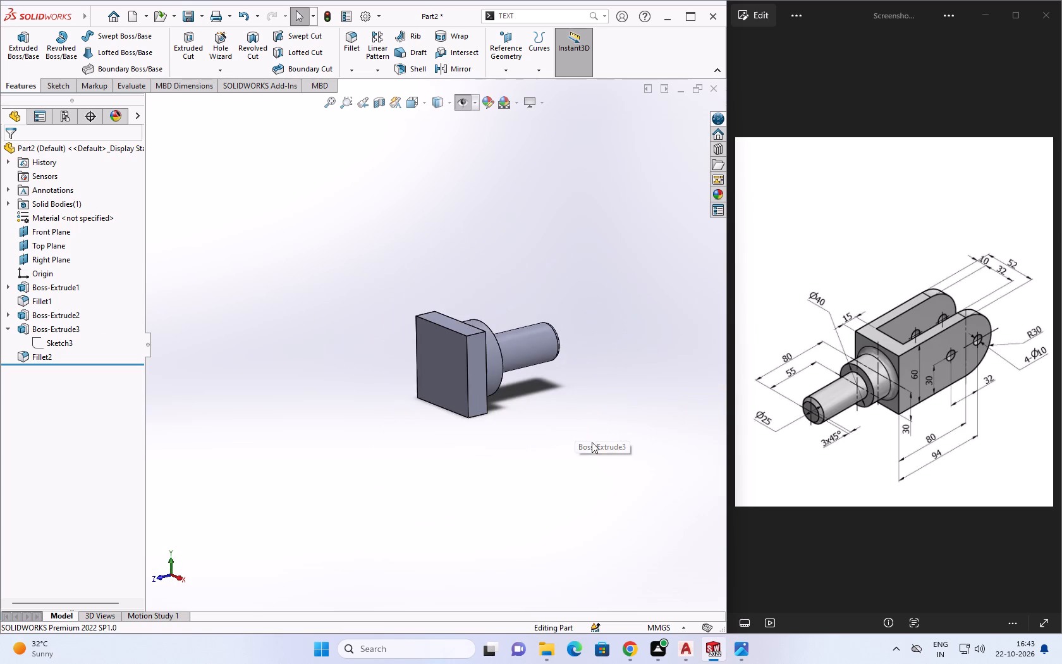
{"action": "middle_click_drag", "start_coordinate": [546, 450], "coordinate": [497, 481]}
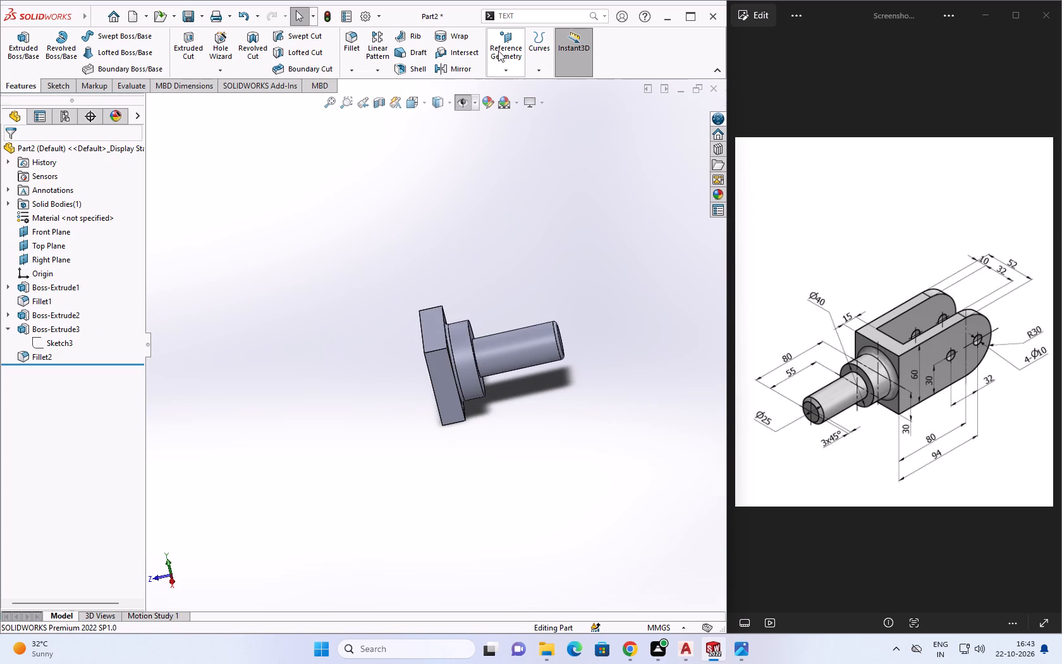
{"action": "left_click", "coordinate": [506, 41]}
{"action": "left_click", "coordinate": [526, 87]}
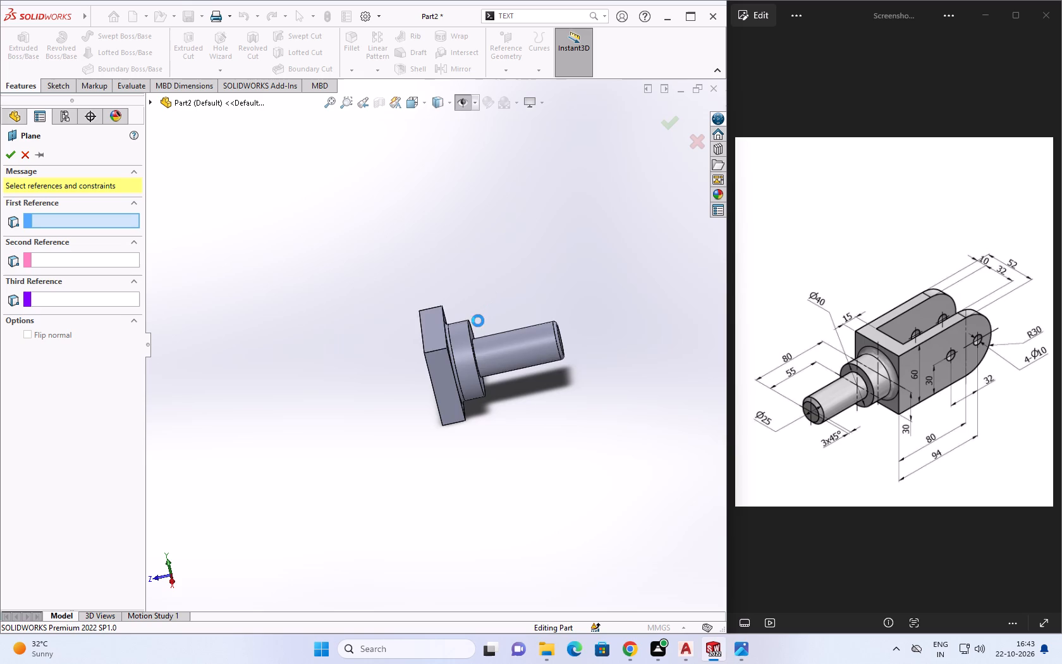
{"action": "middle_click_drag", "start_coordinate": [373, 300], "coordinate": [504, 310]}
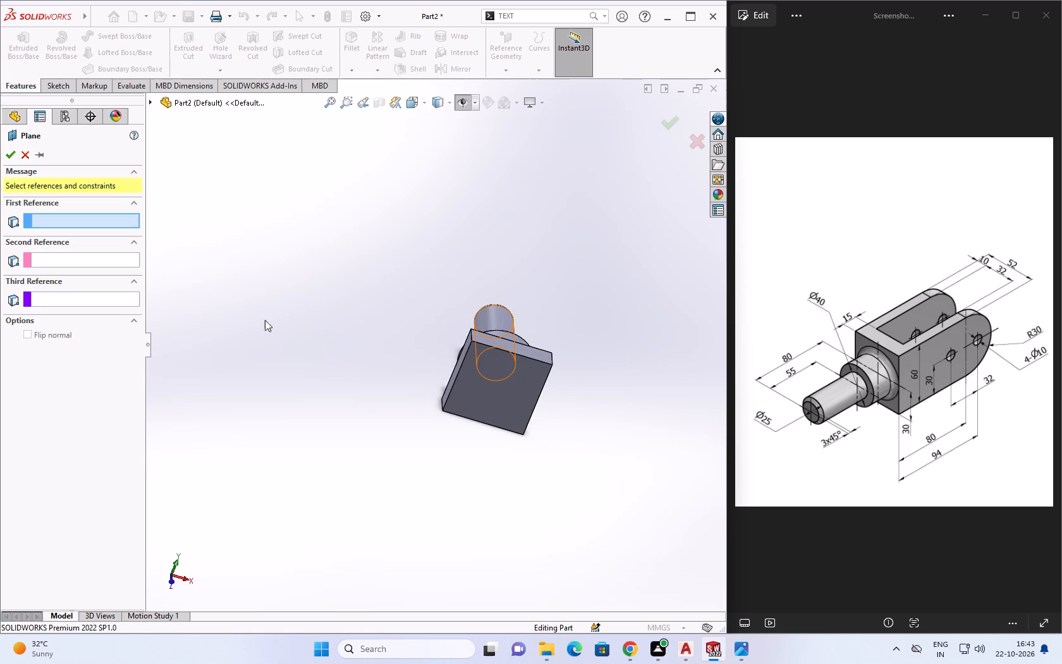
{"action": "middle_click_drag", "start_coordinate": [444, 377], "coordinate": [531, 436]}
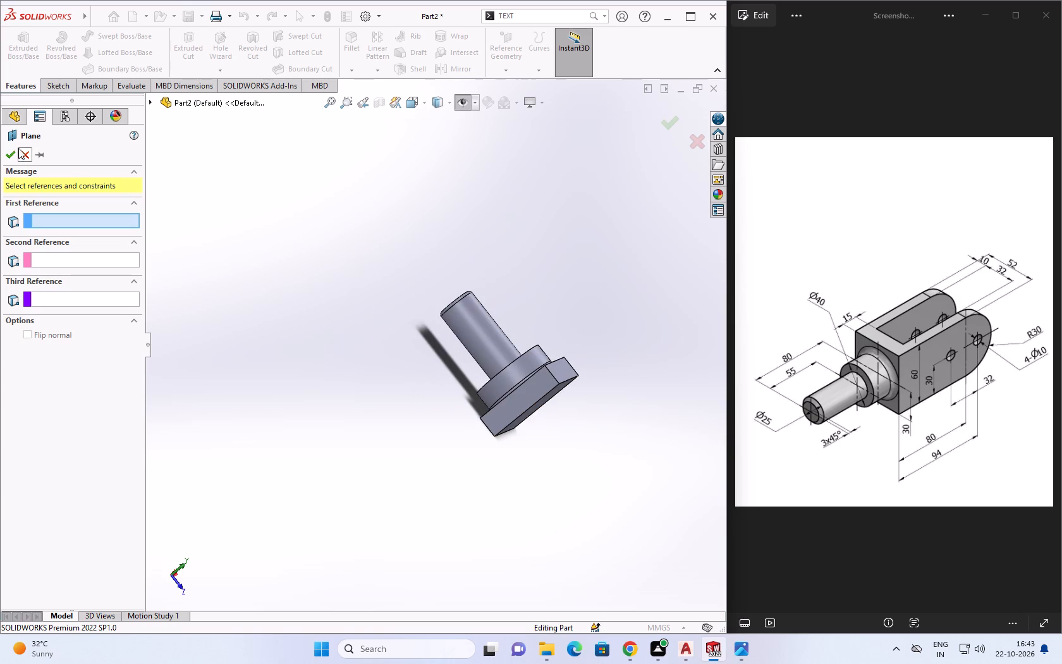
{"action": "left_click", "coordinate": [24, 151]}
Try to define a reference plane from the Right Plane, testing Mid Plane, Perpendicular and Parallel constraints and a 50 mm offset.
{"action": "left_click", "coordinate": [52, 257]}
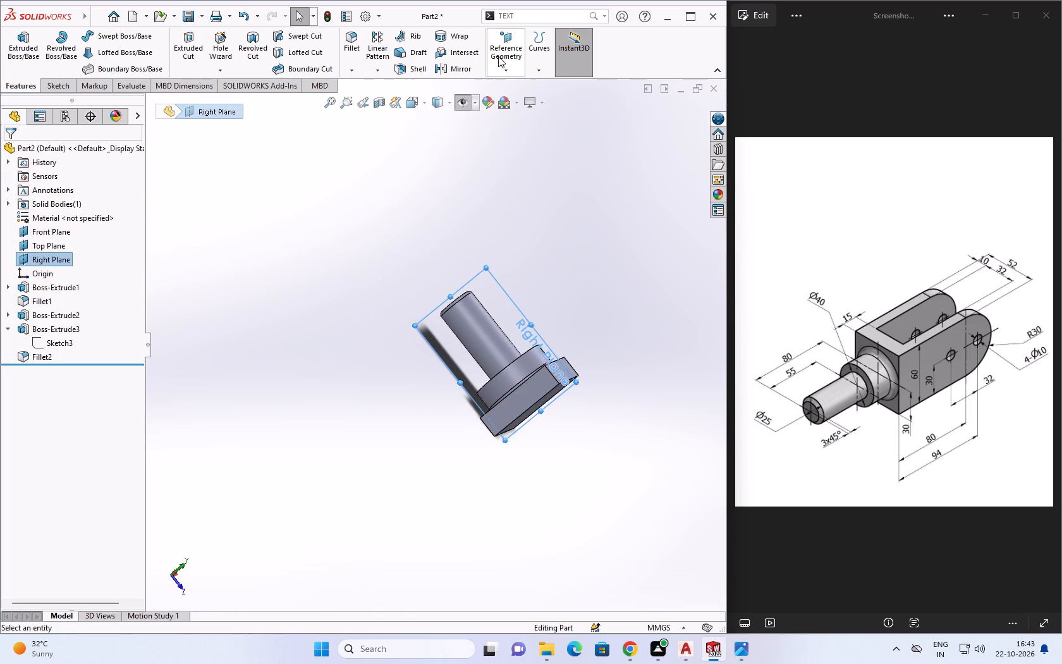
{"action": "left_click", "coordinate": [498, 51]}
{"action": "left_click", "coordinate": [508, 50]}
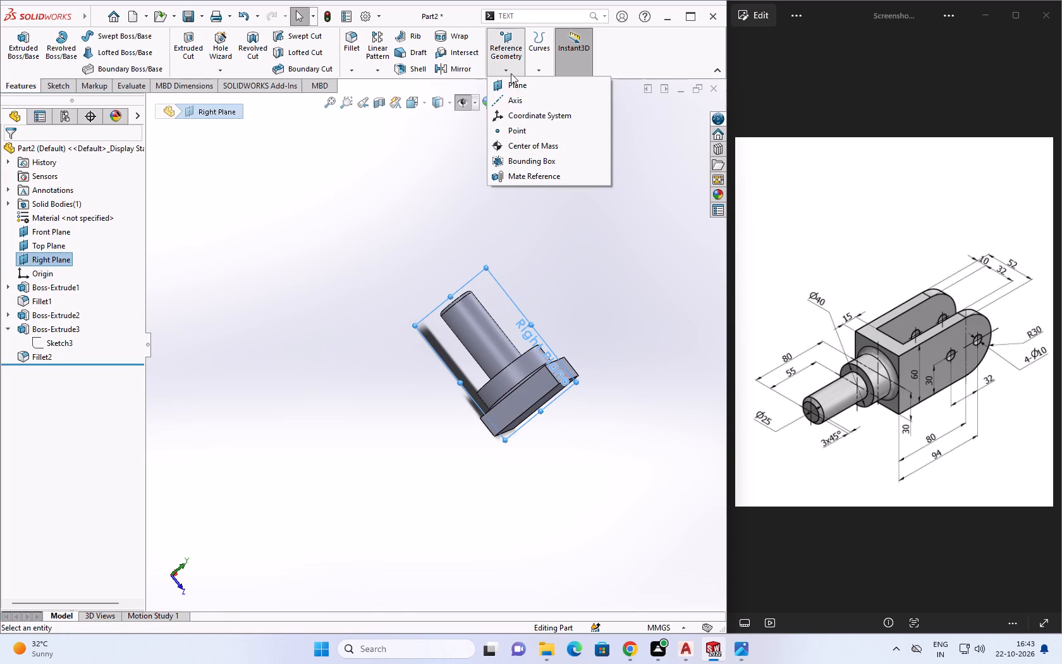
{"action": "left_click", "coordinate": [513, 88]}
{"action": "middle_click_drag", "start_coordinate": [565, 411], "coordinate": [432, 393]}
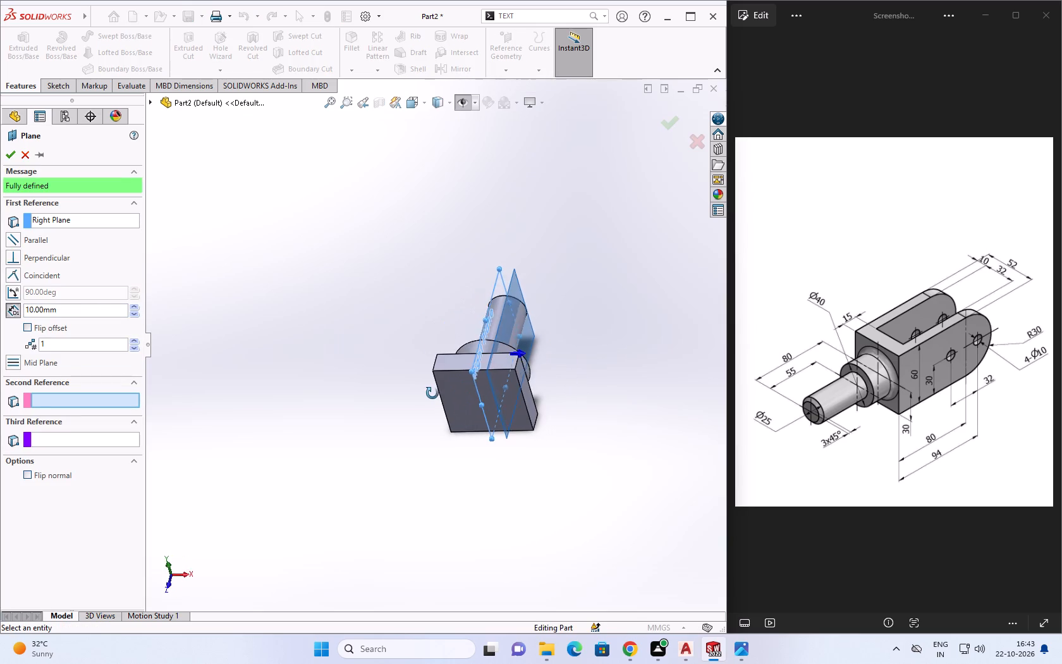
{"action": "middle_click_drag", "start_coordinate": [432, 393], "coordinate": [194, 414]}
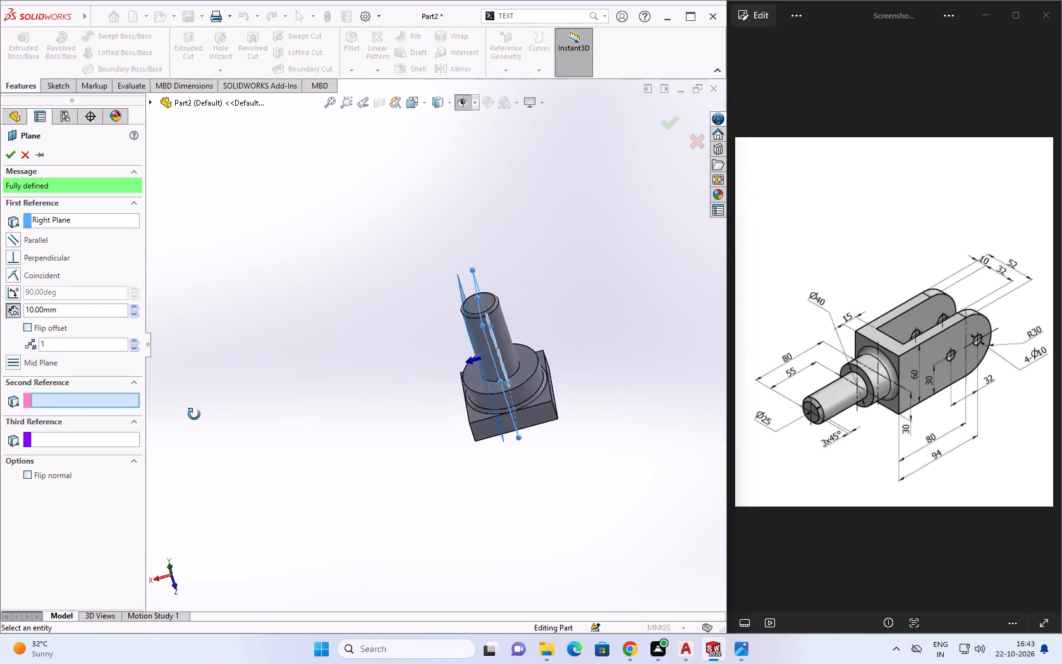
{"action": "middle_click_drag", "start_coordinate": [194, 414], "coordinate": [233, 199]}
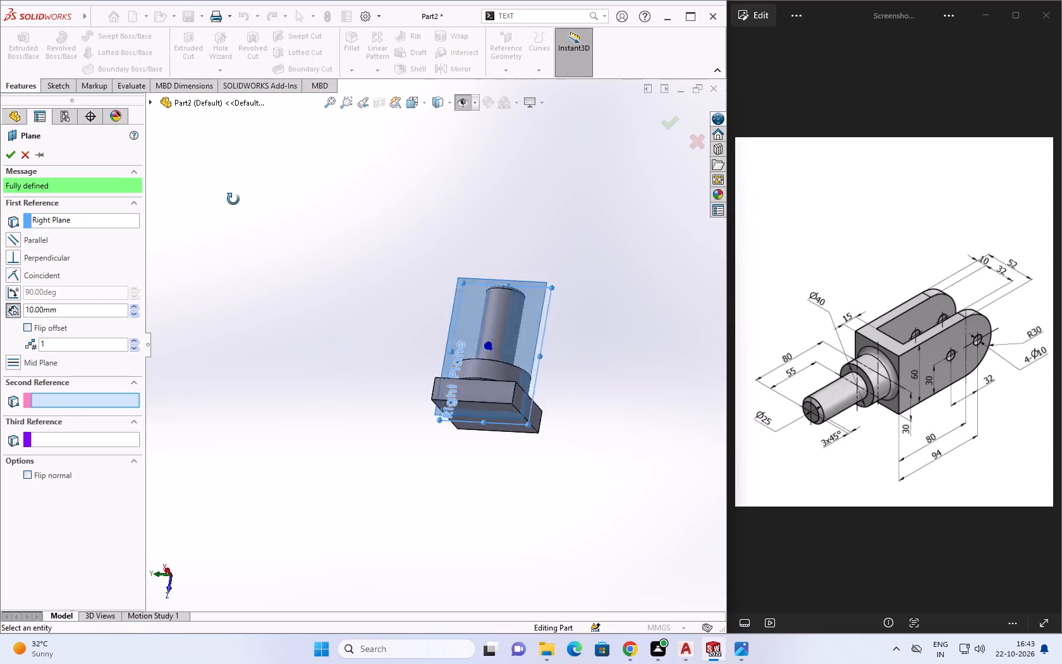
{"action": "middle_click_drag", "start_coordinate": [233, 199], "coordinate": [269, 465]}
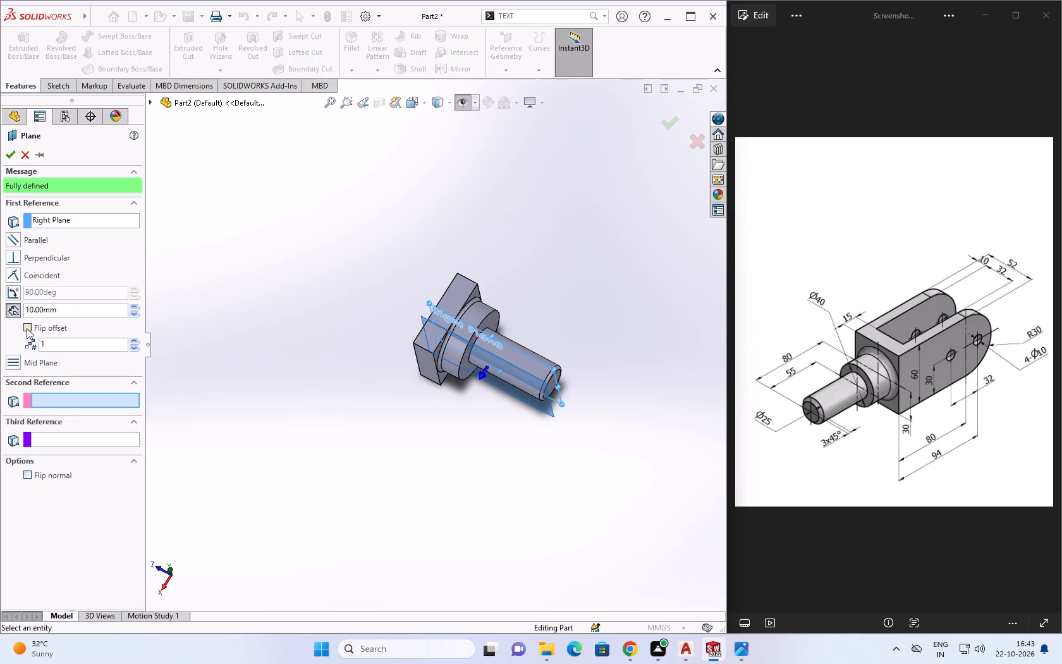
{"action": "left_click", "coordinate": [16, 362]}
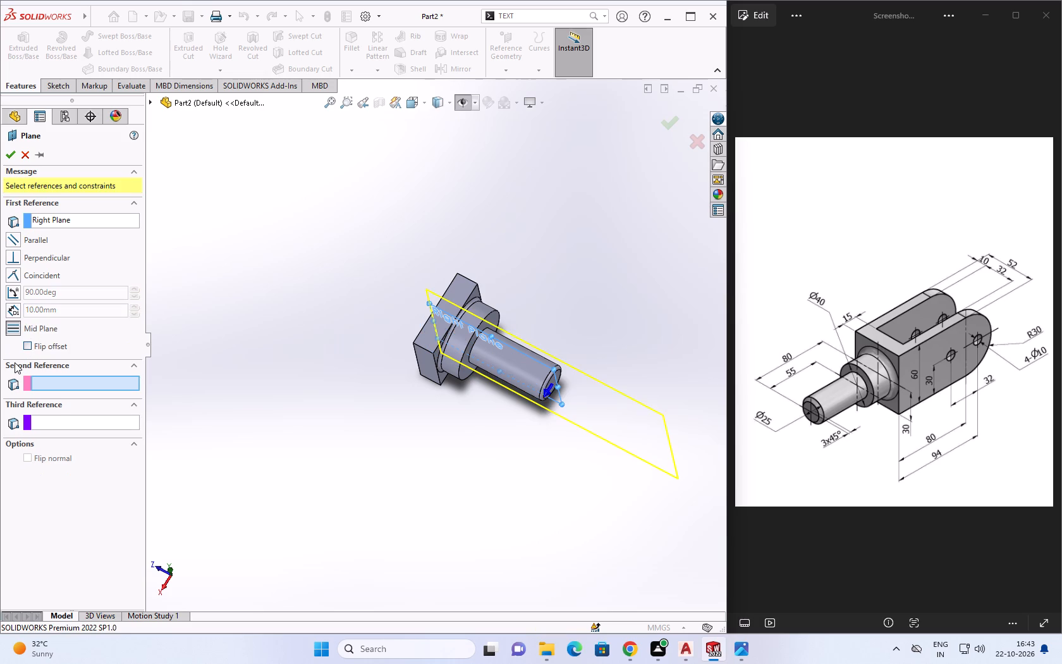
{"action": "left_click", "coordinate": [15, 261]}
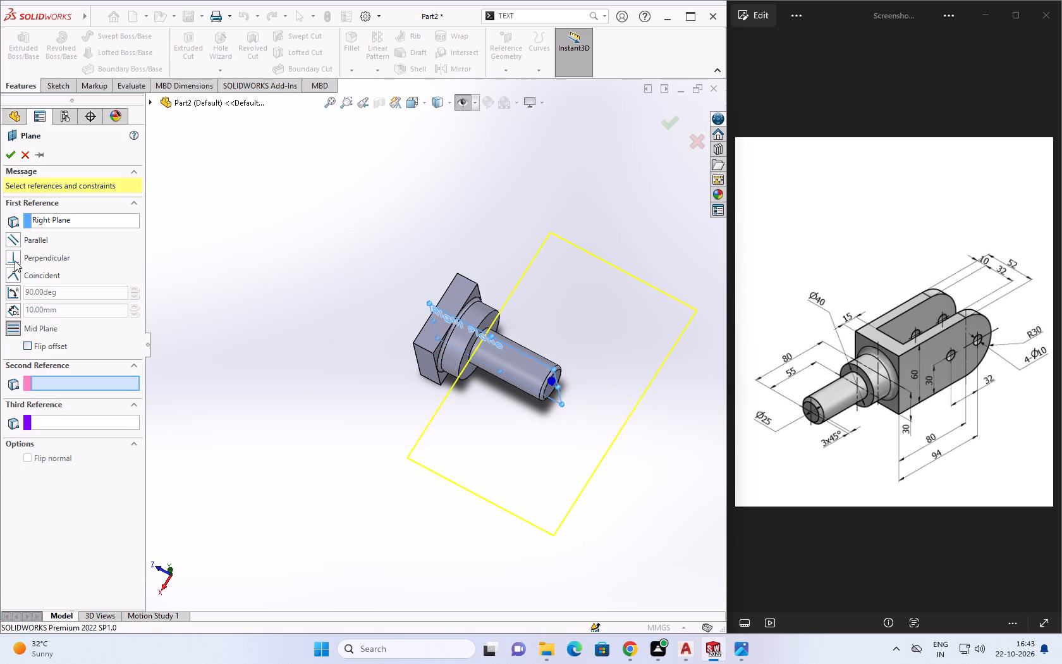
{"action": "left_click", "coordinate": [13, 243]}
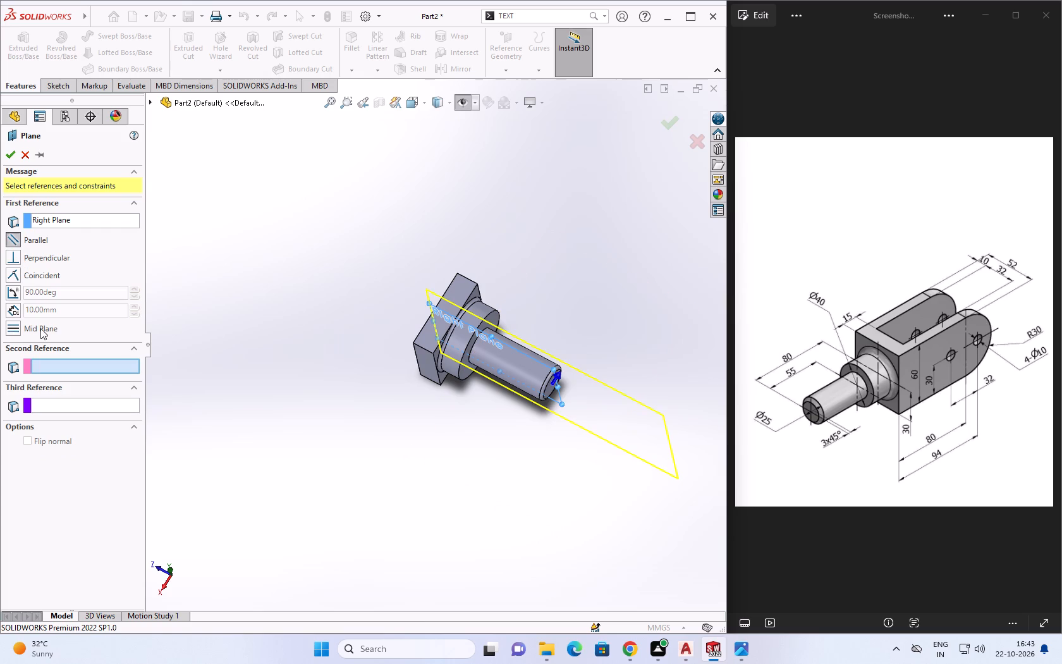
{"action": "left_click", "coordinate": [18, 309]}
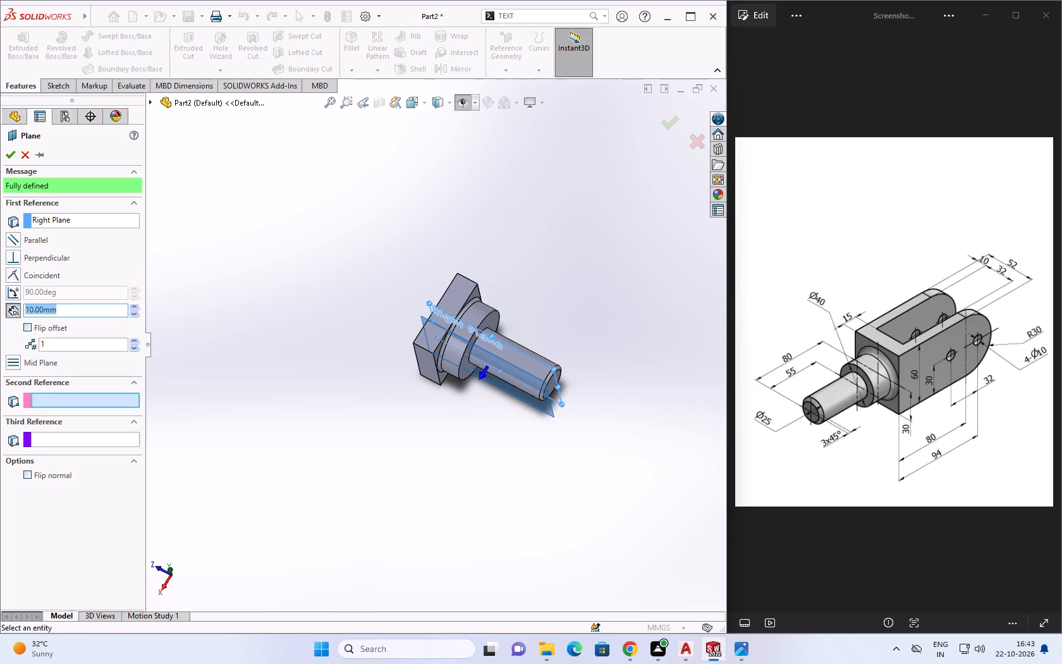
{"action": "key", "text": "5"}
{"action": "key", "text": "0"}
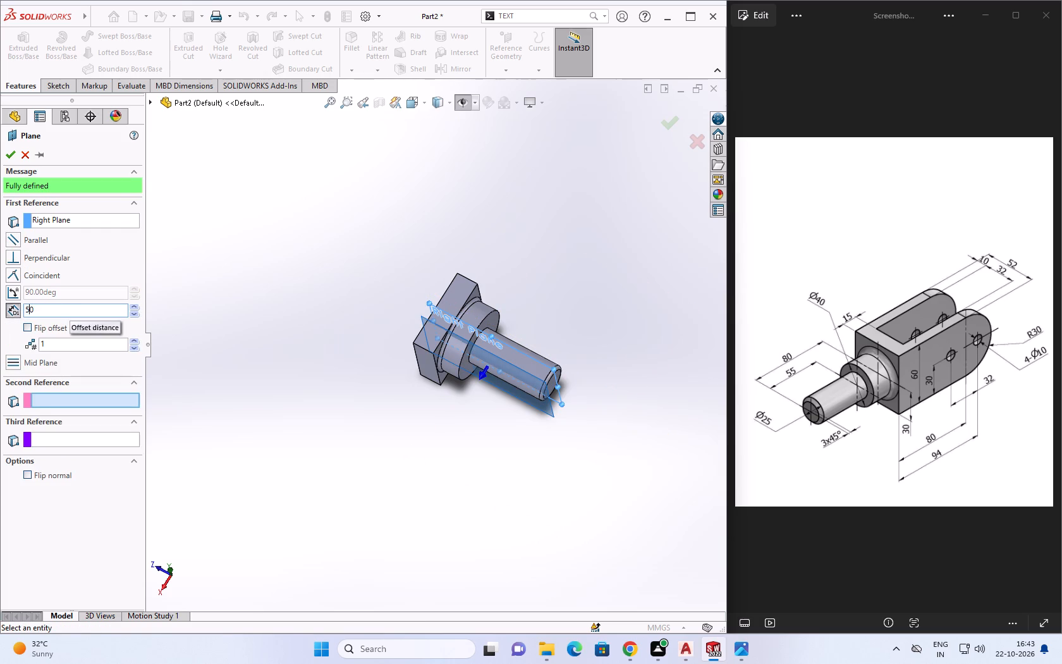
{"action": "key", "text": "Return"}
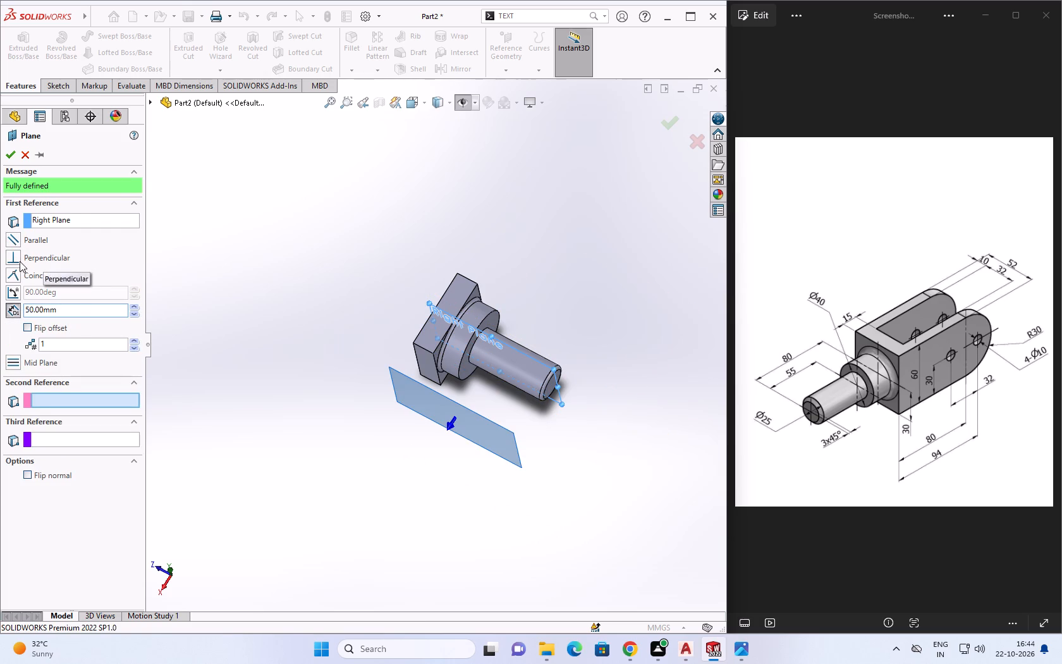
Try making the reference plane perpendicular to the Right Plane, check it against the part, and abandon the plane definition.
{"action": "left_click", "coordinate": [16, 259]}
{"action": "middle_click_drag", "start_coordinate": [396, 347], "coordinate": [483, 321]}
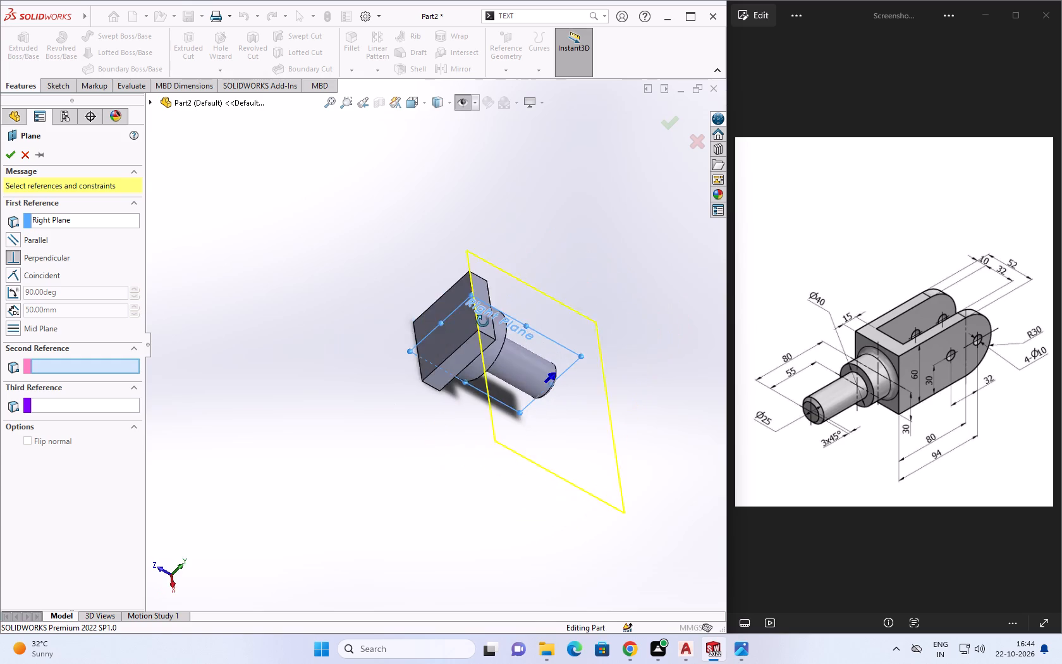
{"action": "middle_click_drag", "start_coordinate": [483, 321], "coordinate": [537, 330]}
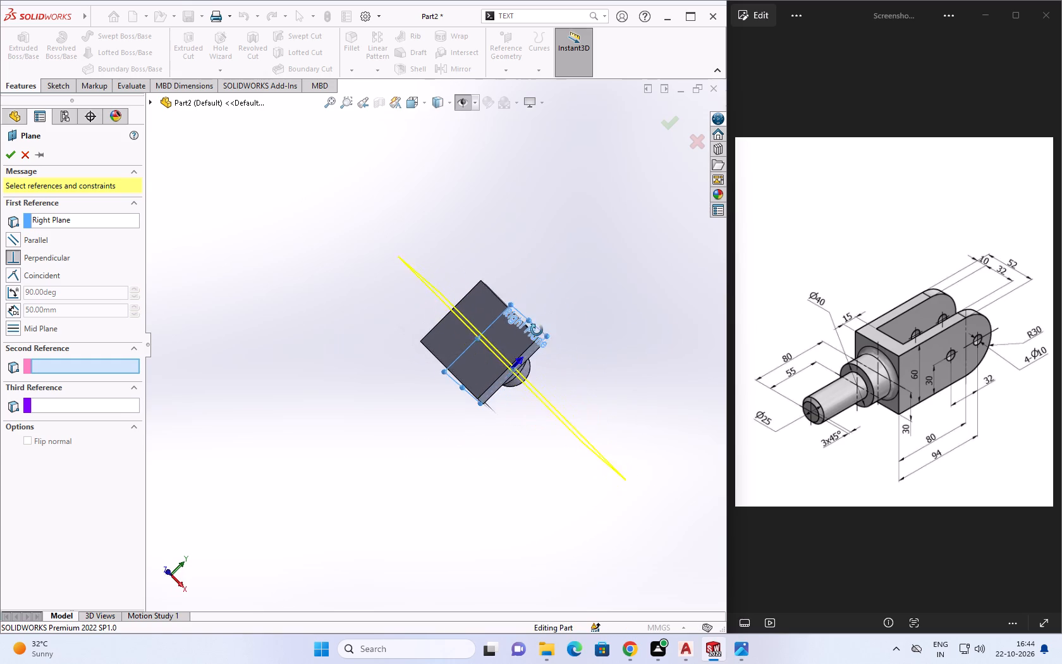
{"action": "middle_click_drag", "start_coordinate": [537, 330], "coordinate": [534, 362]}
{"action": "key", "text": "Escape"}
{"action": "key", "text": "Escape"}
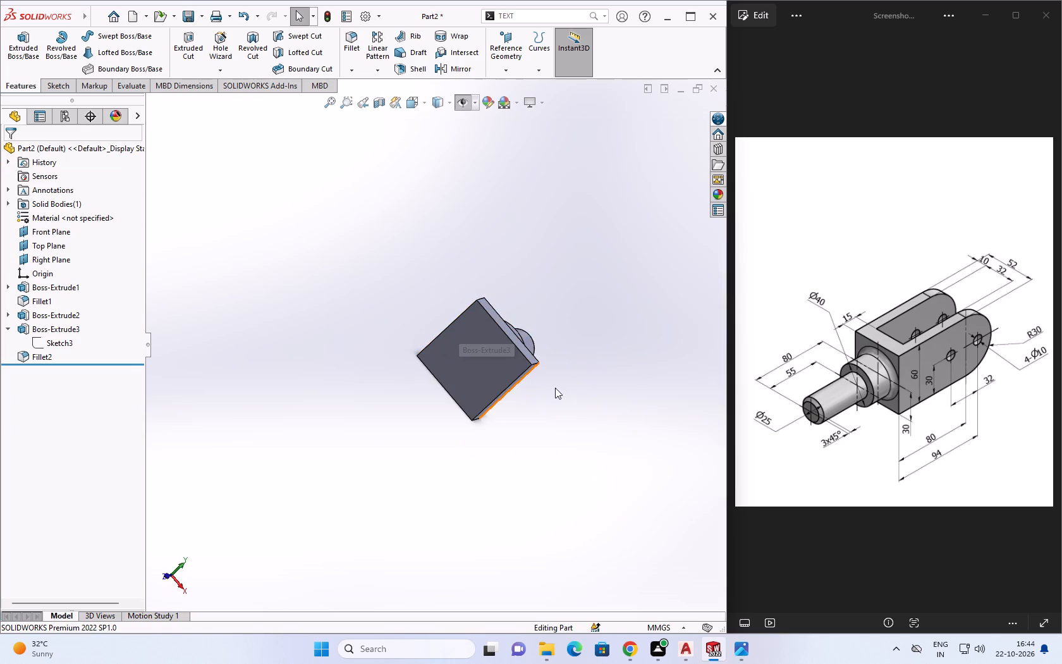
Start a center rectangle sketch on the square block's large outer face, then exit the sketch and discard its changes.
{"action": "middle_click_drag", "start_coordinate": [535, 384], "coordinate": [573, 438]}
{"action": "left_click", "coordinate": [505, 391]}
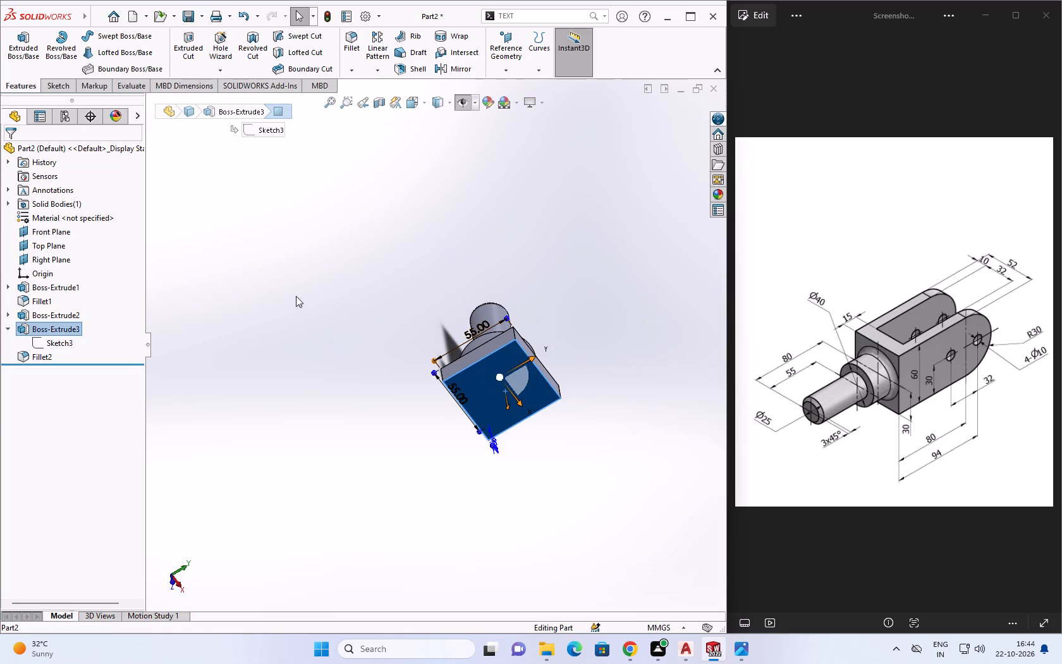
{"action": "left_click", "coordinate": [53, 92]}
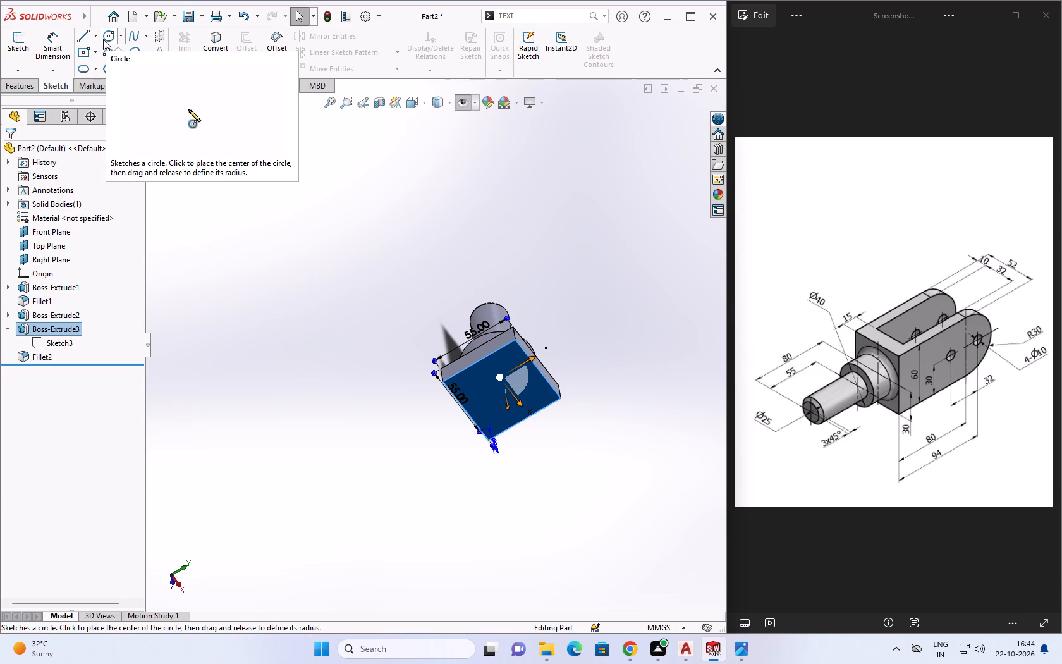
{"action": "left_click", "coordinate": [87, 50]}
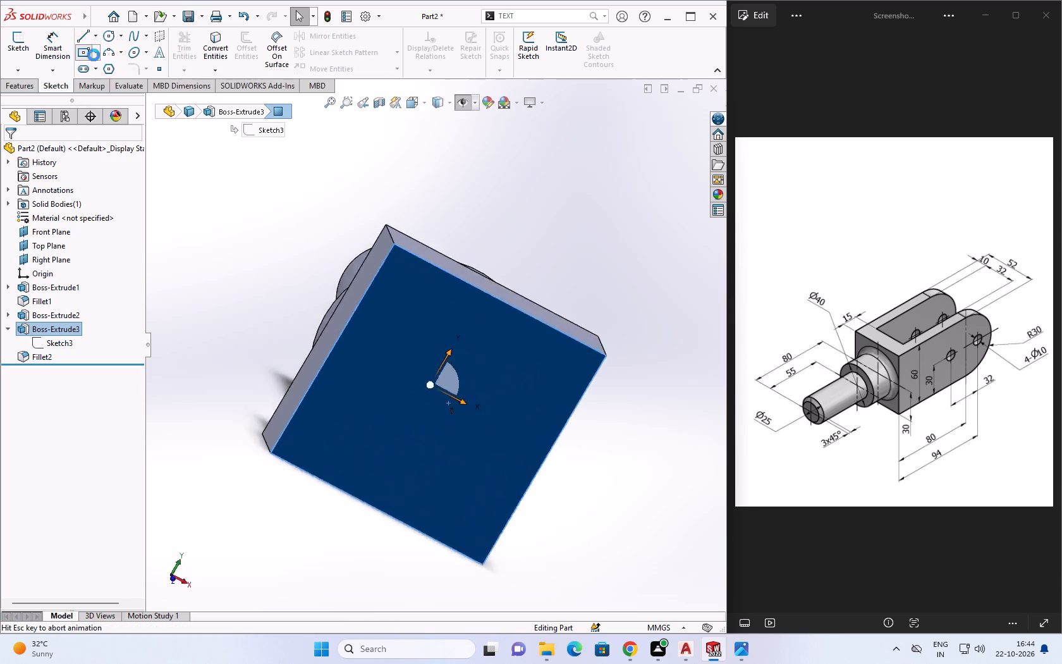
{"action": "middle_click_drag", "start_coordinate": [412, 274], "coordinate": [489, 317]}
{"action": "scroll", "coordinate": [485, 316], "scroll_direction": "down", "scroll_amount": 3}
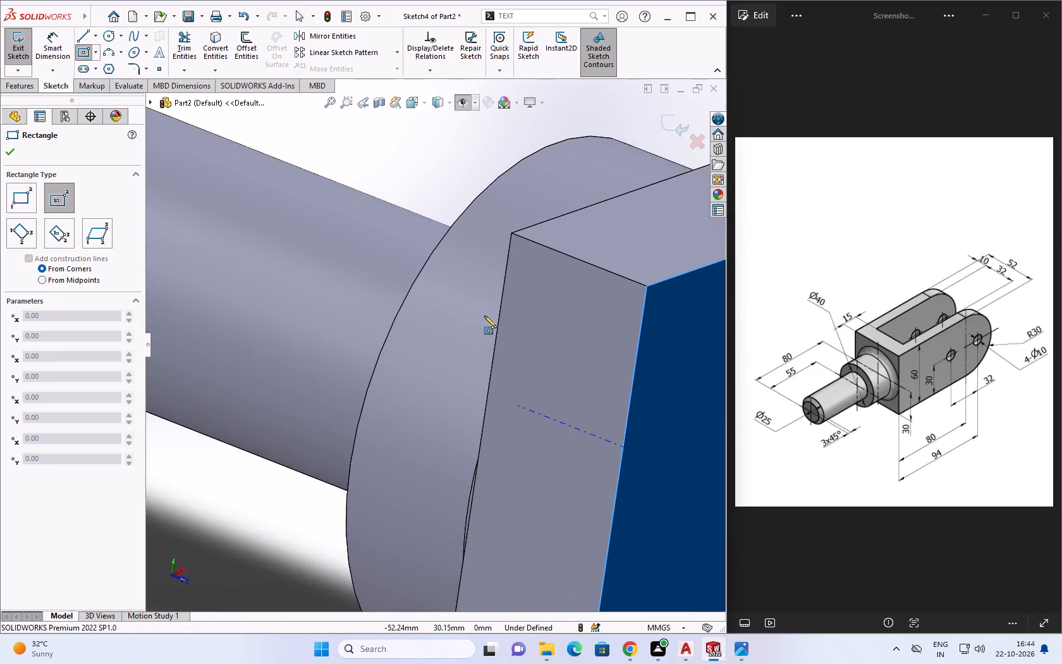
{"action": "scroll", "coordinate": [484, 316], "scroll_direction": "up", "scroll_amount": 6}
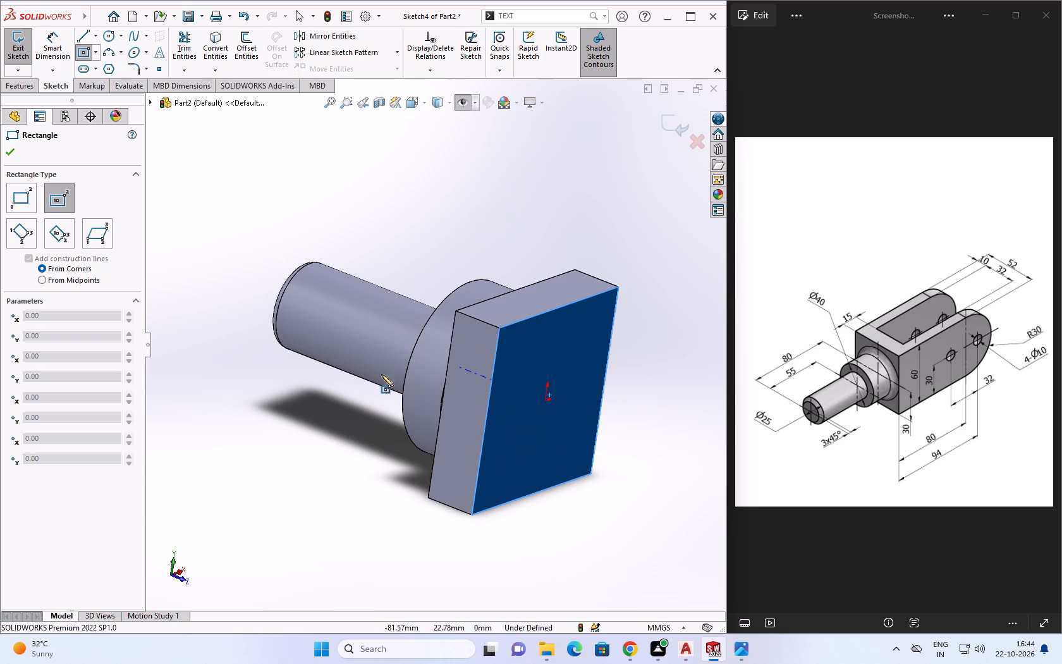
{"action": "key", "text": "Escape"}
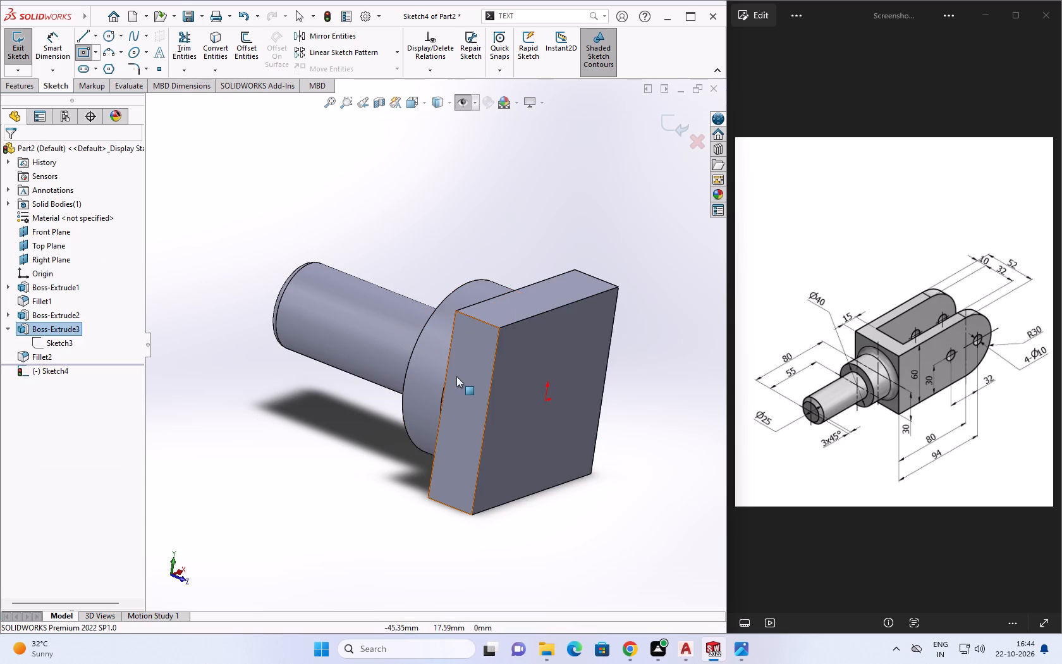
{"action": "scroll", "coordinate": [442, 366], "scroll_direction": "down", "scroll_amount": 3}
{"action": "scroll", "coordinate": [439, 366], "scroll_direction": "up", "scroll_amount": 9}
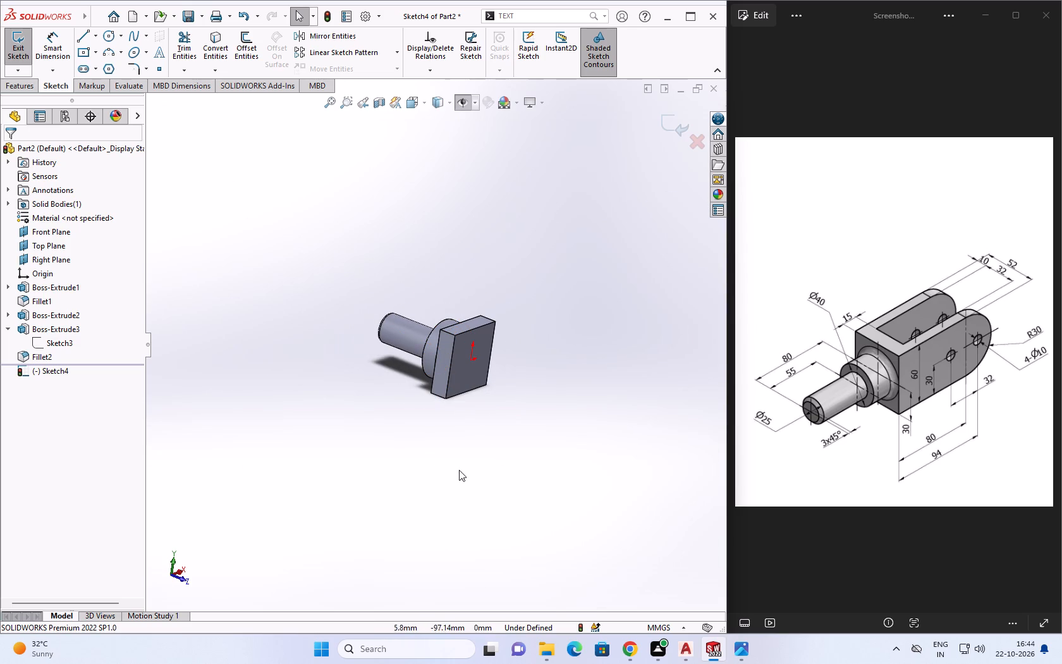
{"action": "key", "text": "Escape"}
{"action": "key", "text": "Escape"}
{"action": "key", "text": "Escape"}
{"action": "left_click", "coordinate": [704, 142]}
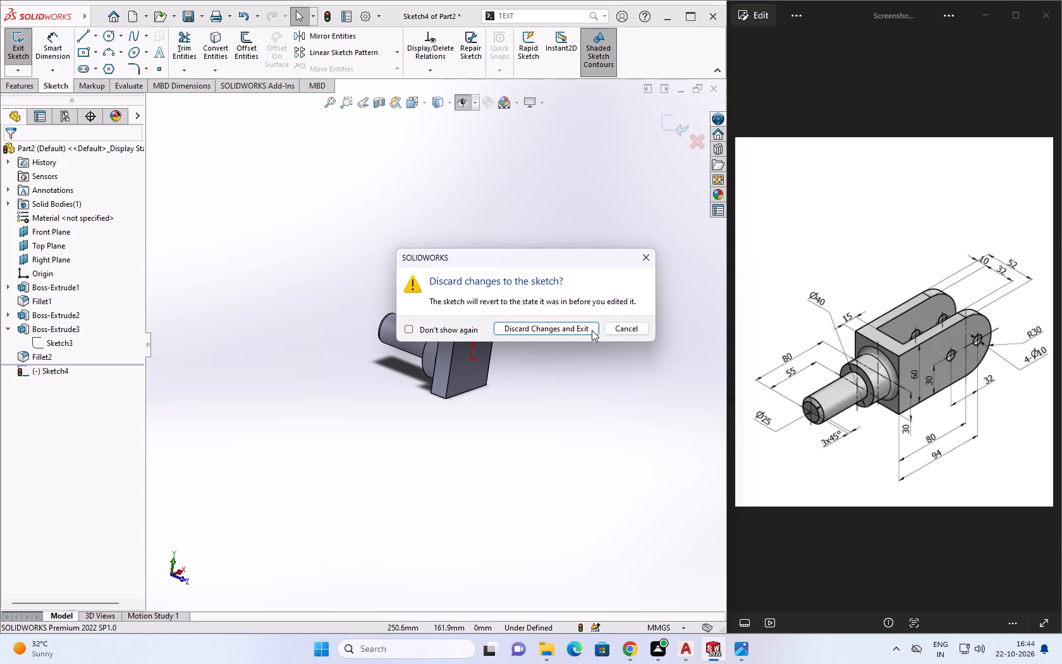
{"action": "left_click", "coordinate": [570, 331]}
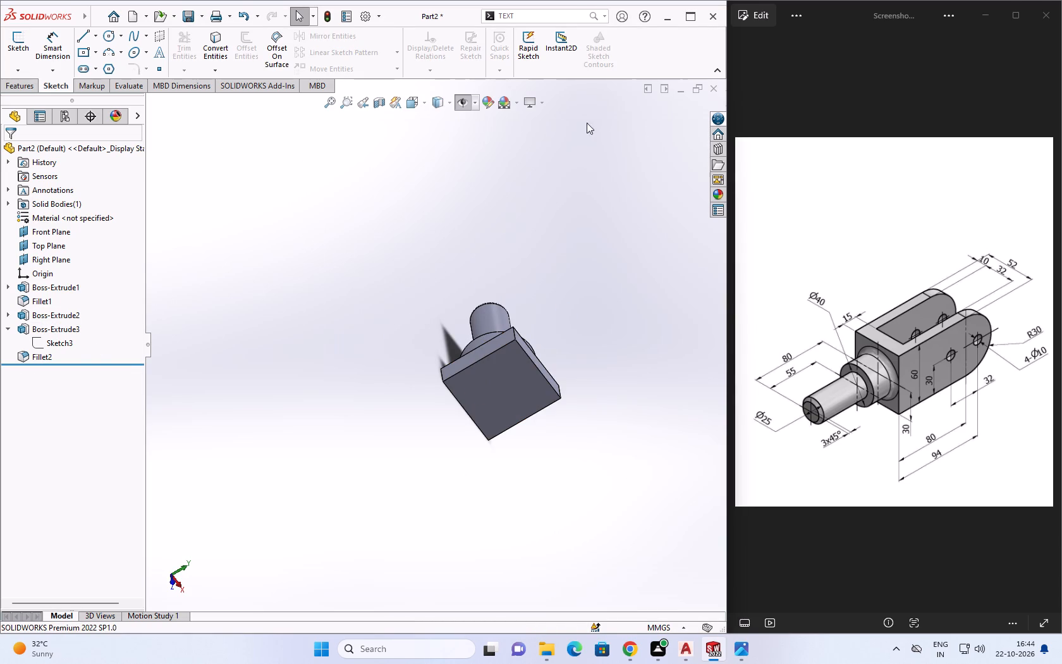
Close the current part without saving its changes.
{"action": "left_click", "coordinate": [716, 89]}
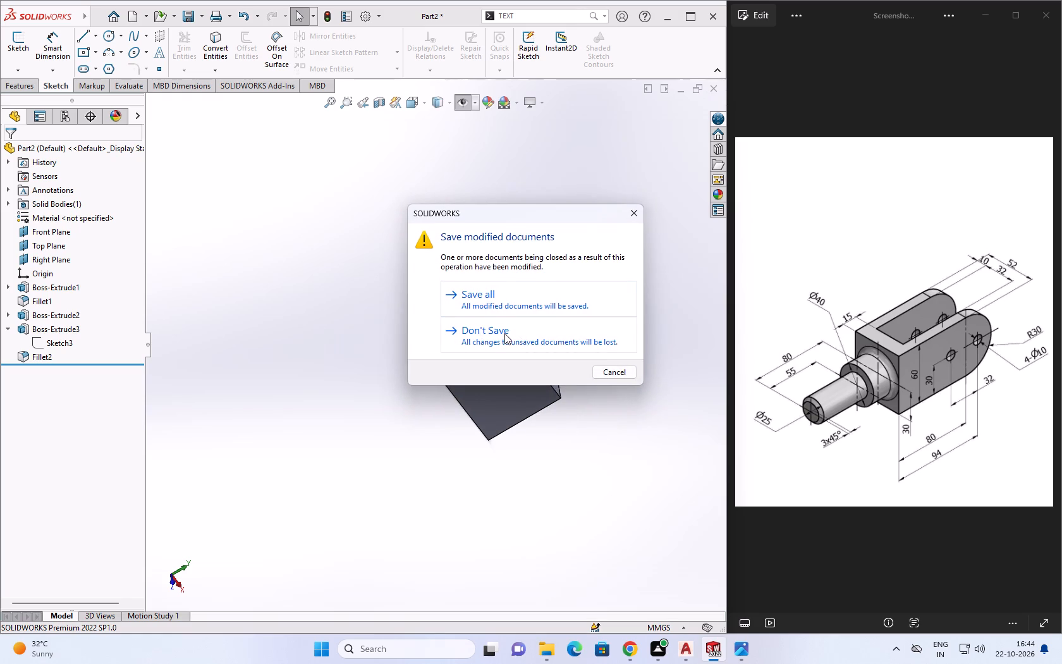
{"action": "left_click", "coordinate": [504, 333]}
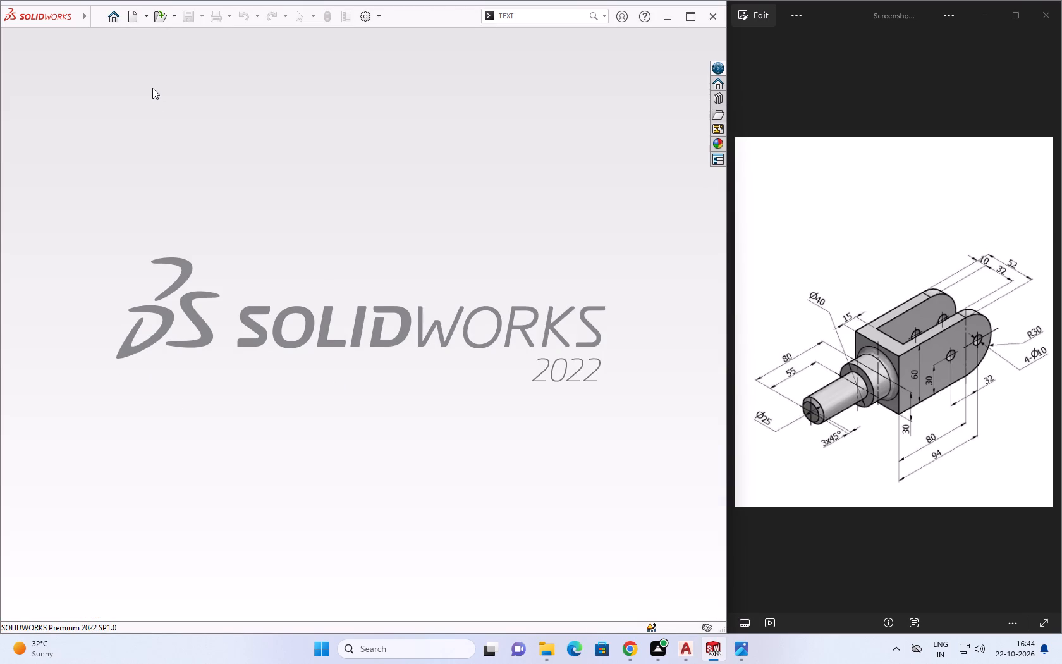
Create a new part document.
{"action": "key", "text": "ctrl+shift+n"}
{"action": "left_click", "coordinate": [241, 278]}
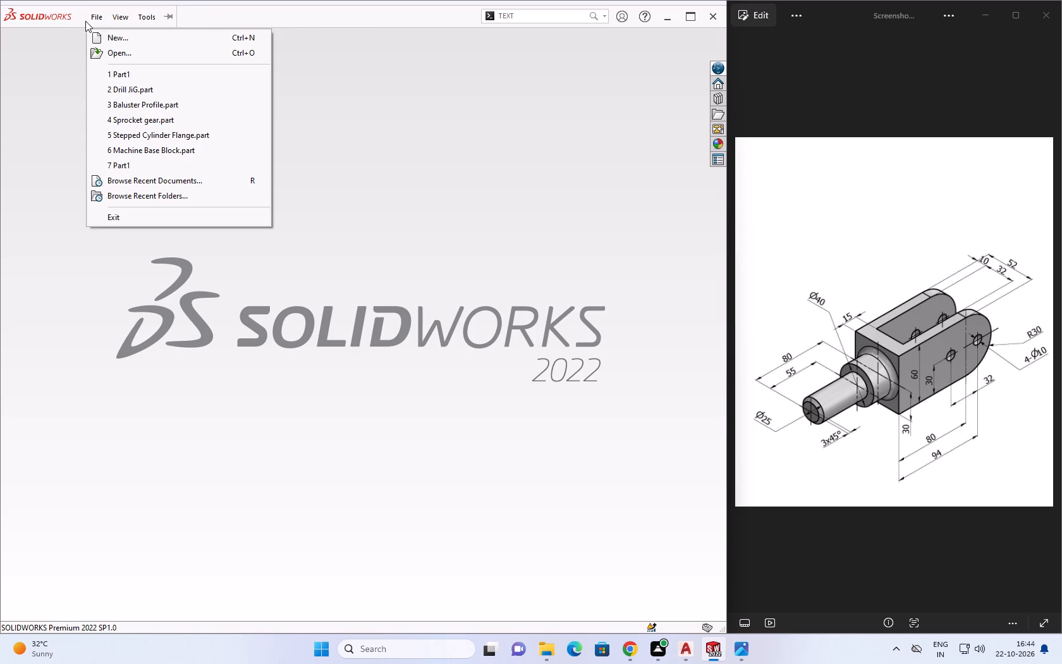
{"action": "left_click", "coordinate": [104, 34]}
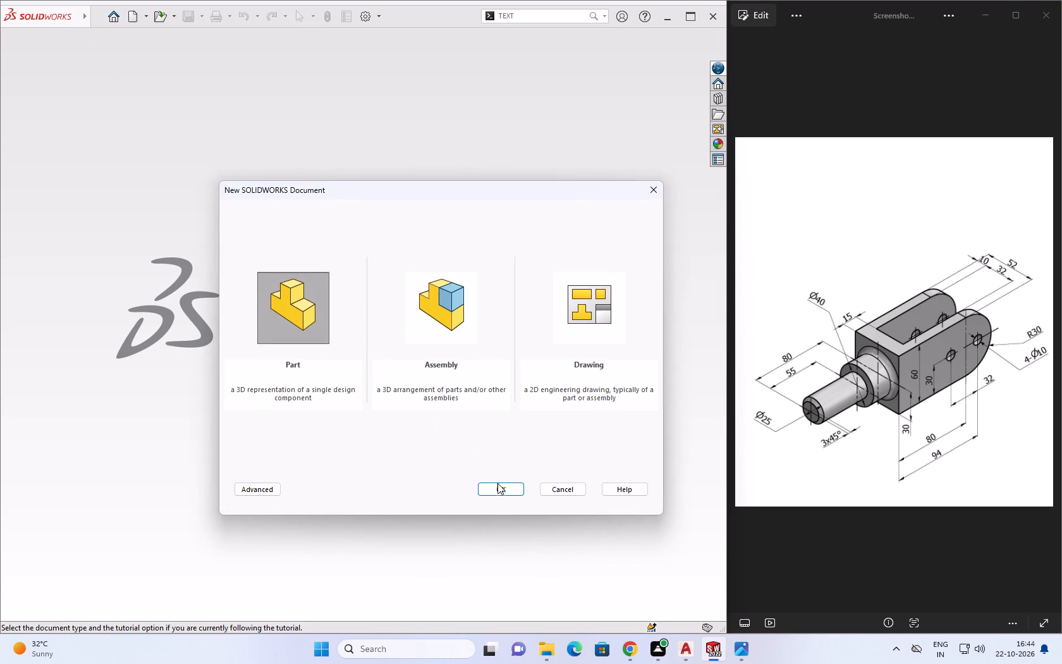
{"action": "left_click", "coordinate": [499, 484]}
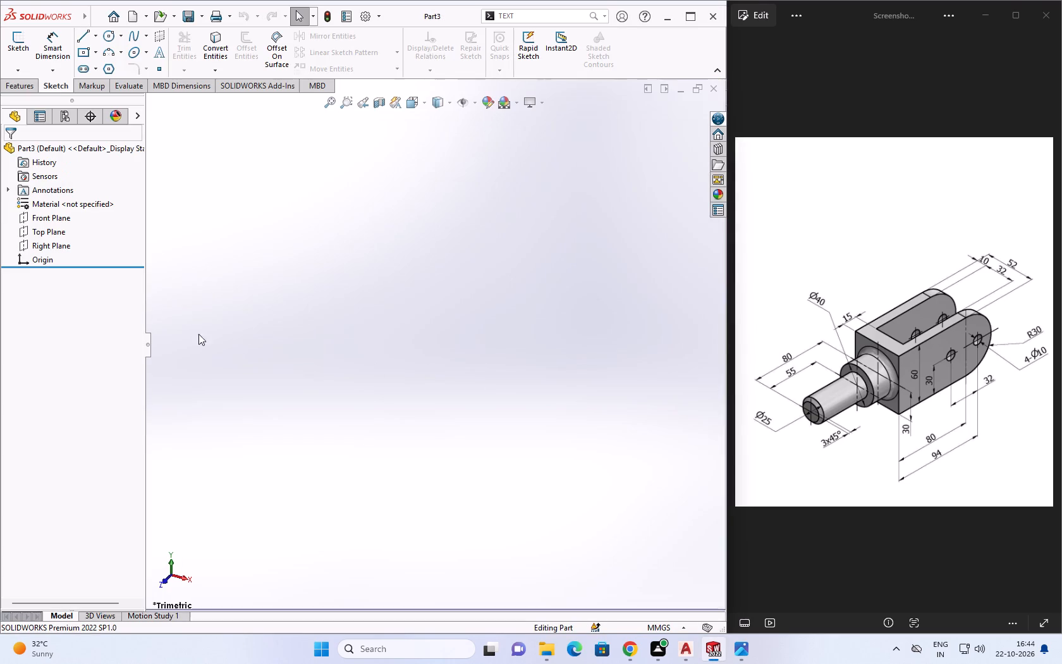
Sketch a center rectangle about 55 mm wide and 107 mm high on the Front Plane, centred on the origin.
{"action": "left_click", "coordinate": [54, 221]}
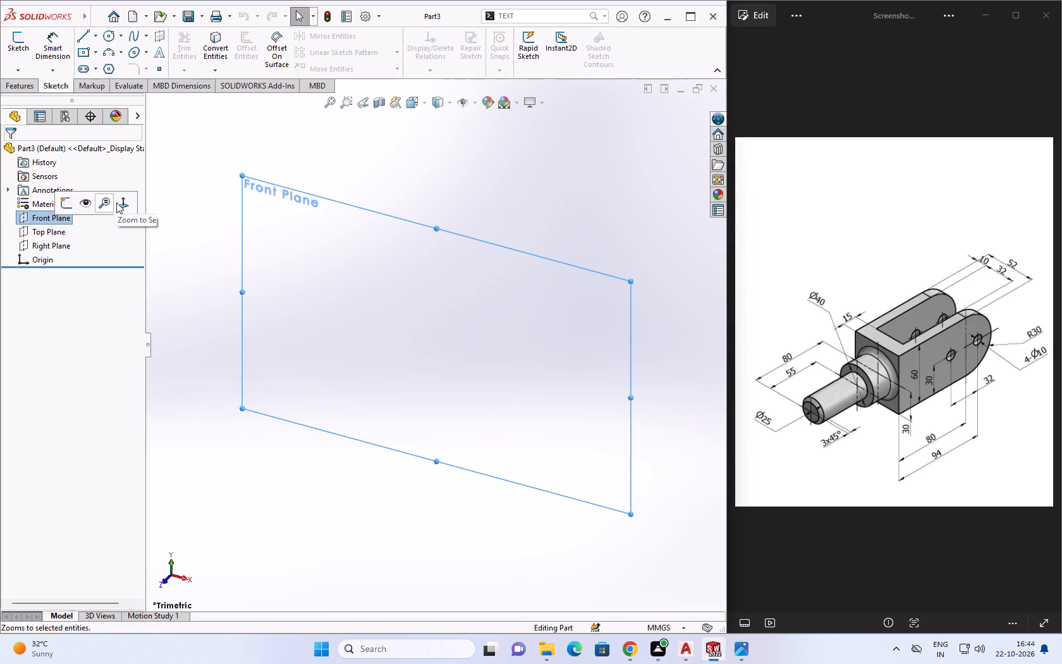
{"action": "left_click", "coordinate": [116, 202]}
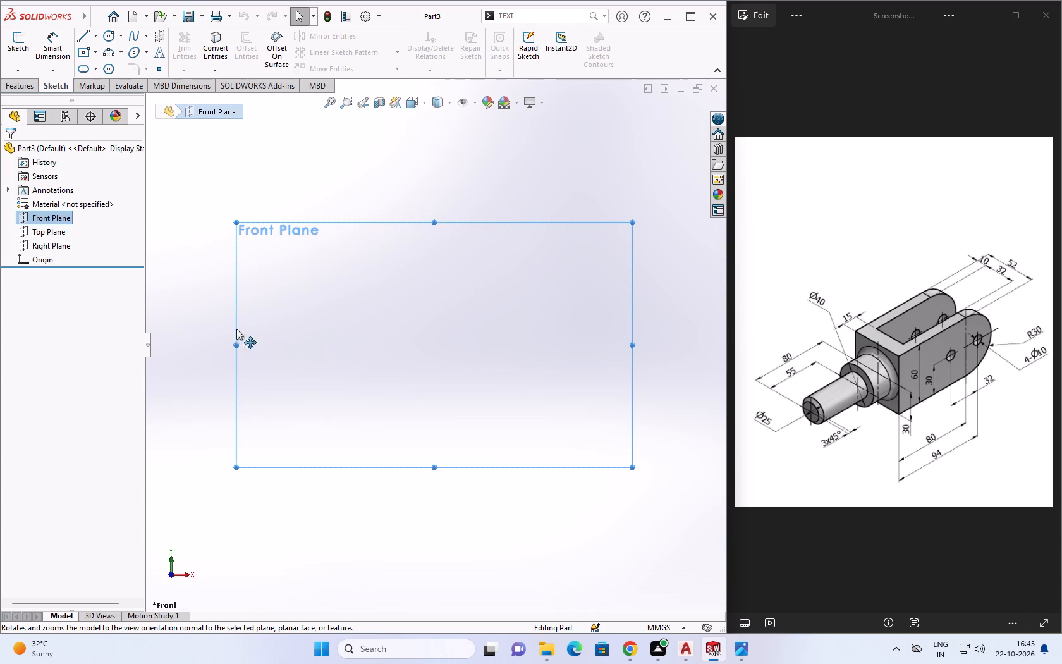
{"action": "left_click", "coordinate": [86, 55]}
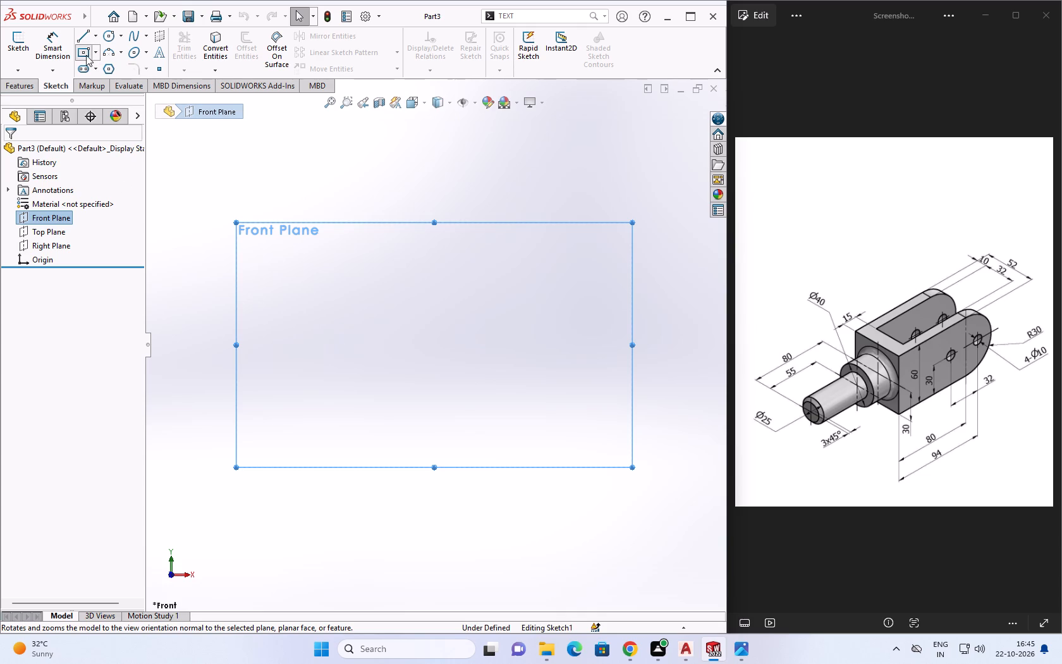
{"action": "left_click", "coordinate": [433, 348]}
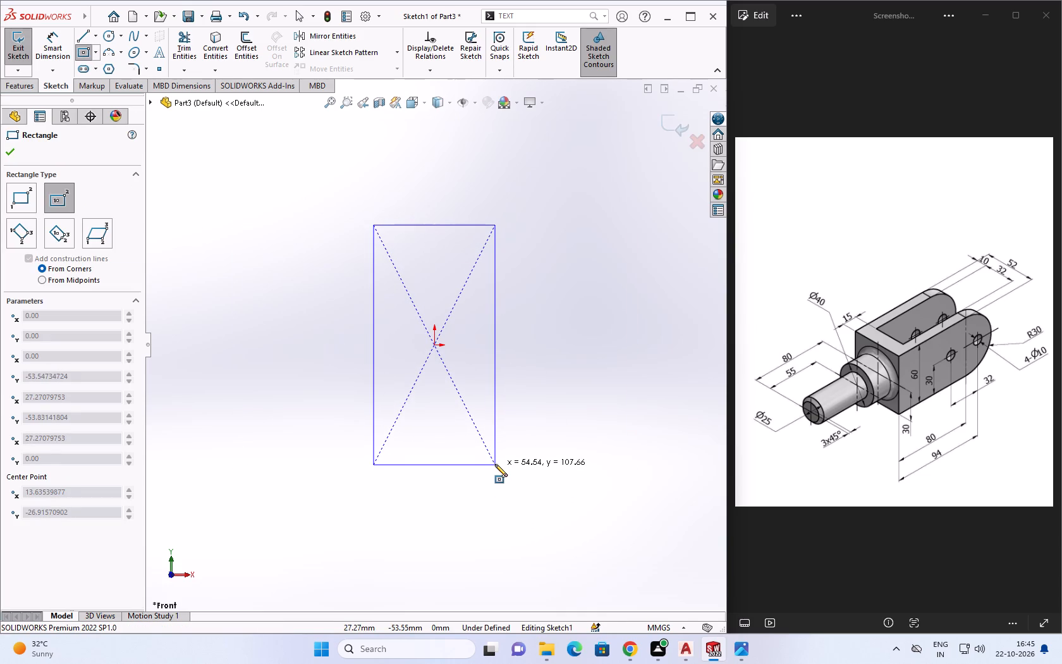
{"action": "left_click", "coordinate": [495, 464]}
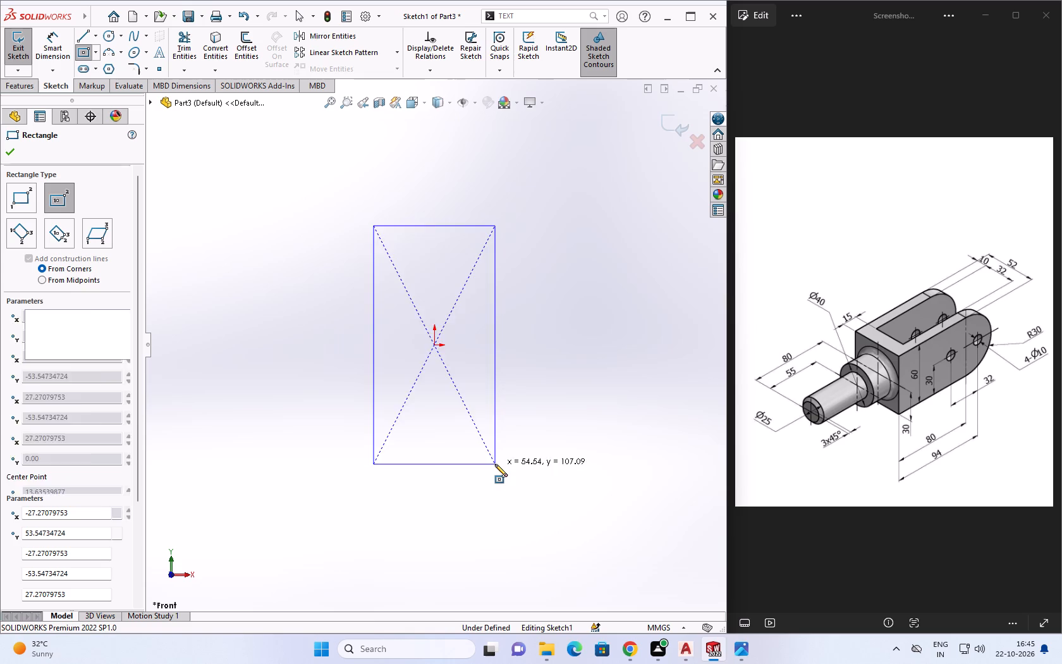
Dimension the centred rectangle to 94 mm high and 60 mm wide.
{"action": "left_click", "coordinate": [54, 50]}
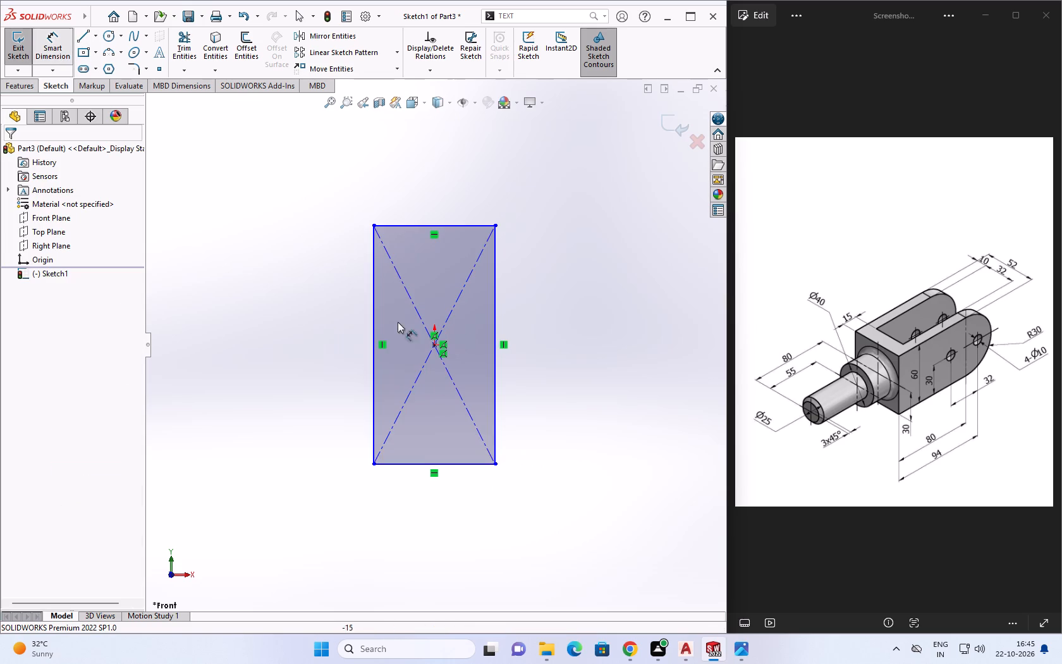
{"action": "left_click", "coordinate": [373, 314]}
{"action": "left_click", "coordinate": [334, 326]}
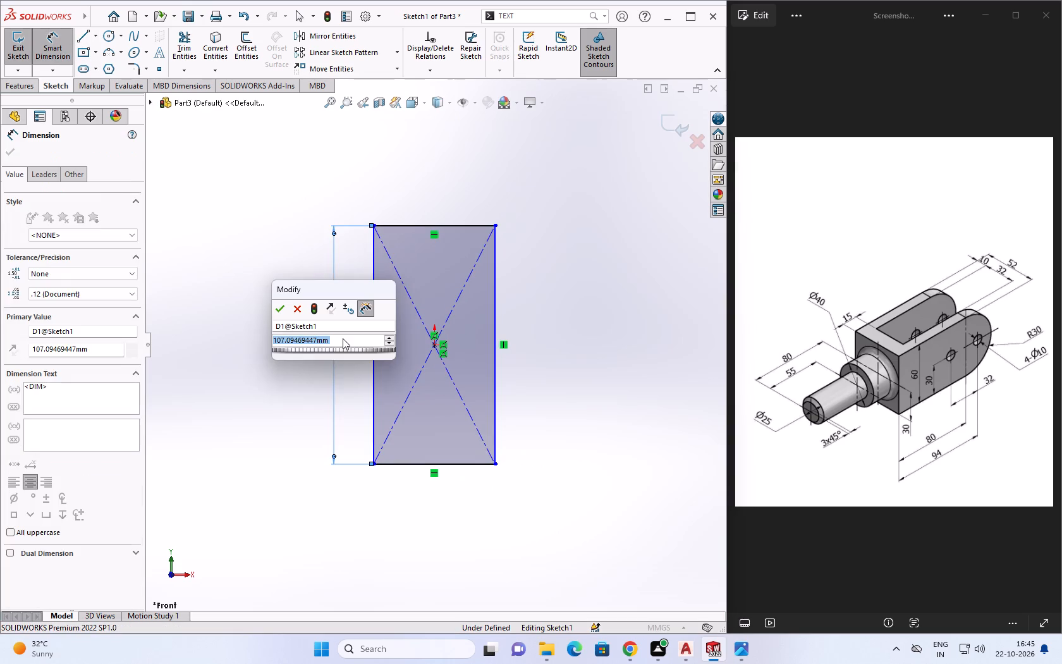
{"action": "type", "text": "94"}
{"action": "key", "text": "Return"}
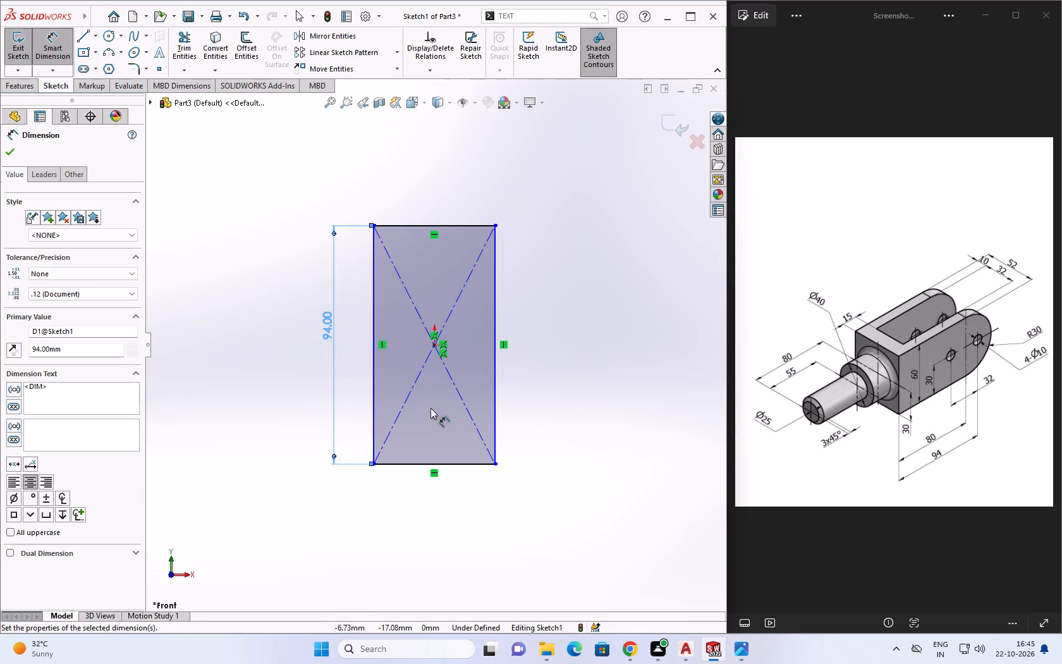
{"action": "left_click", "coordinate": [458, 467]}
{"action": "left_click", "coordinate": [471, 516]}
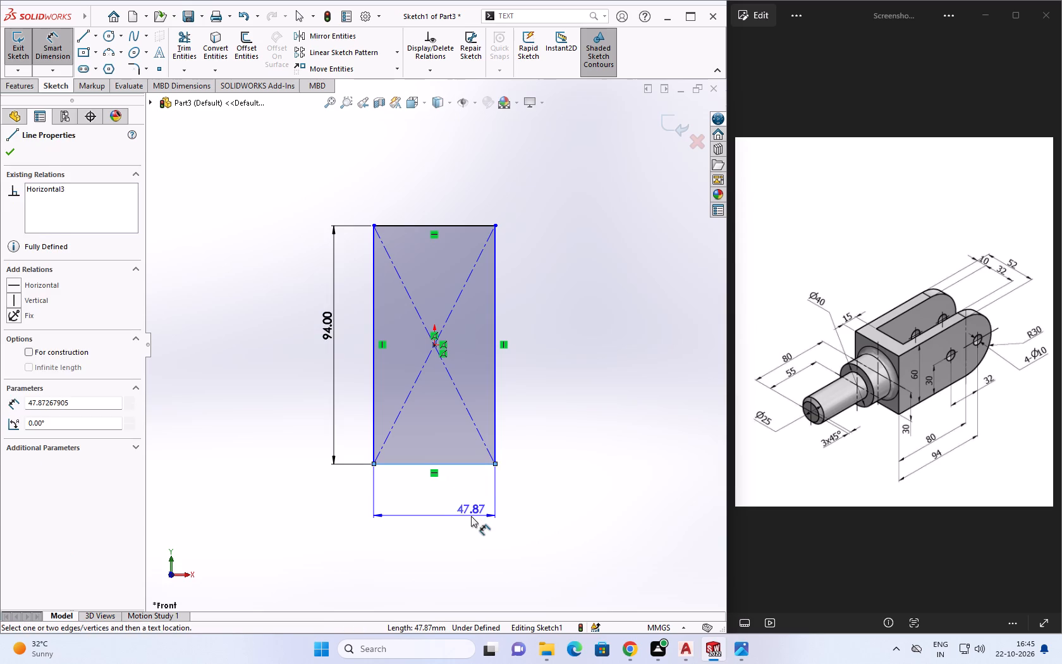
{"action": "type", "text": "60"}
{"action": "key", "text": "Return"}
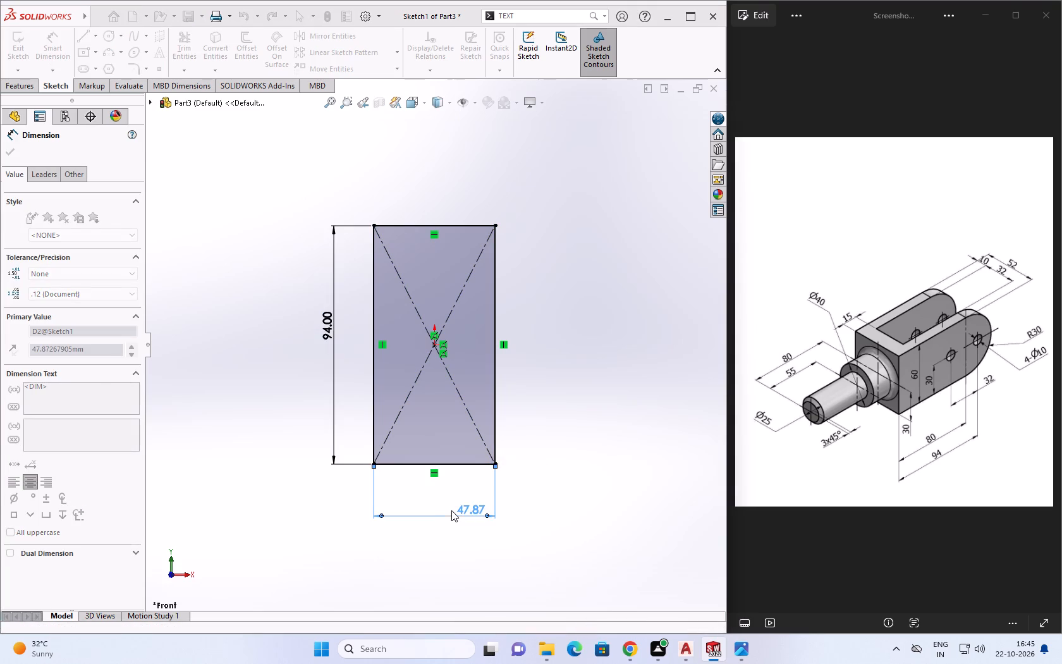
{"action": "key", "text": "Escape"}
{"action": "key", "text": "Escape"}
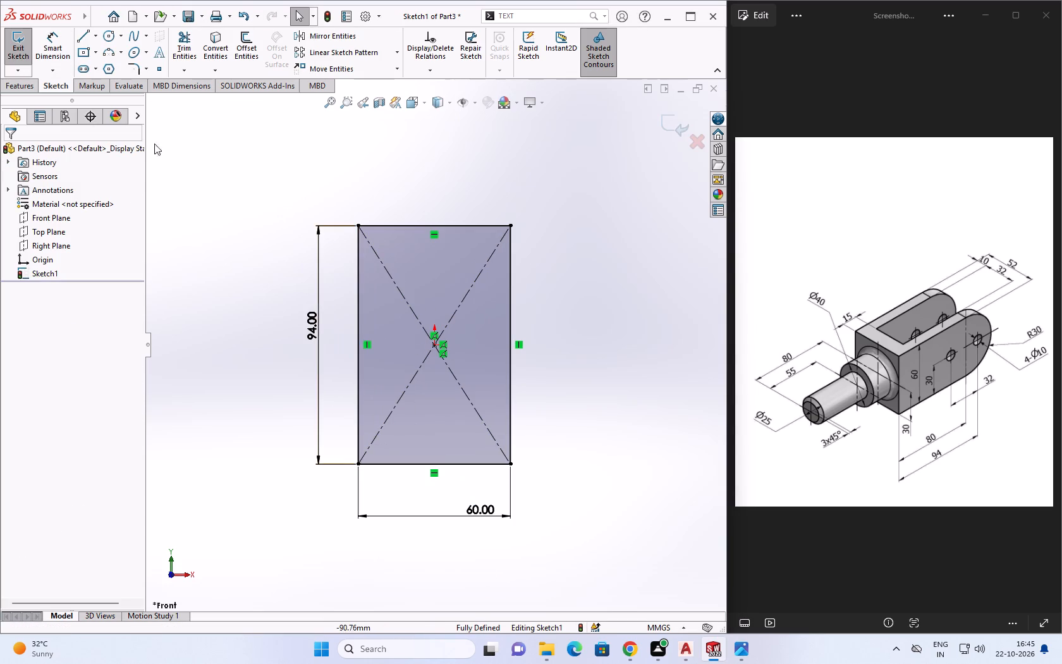
Sketch a circle of radius 30 mm centred on the midpoint of the rectangle's lower edge, reaching its corners.
{"action": "left_click", "coordinate": [108, 40]}
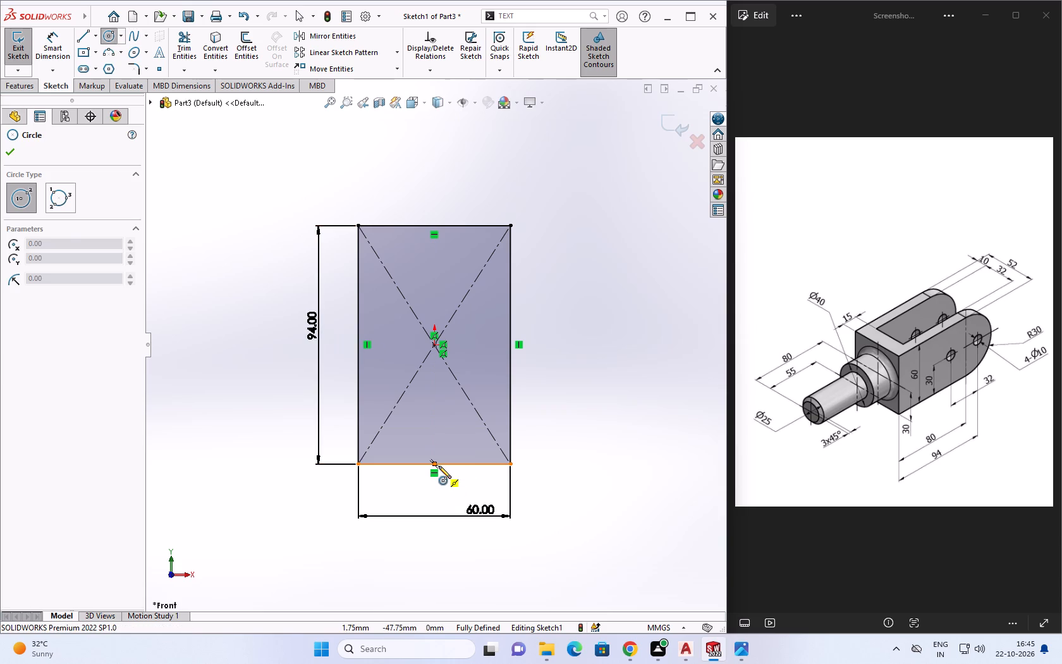
{"action": "left_click", "coordinate": [436, 466]}
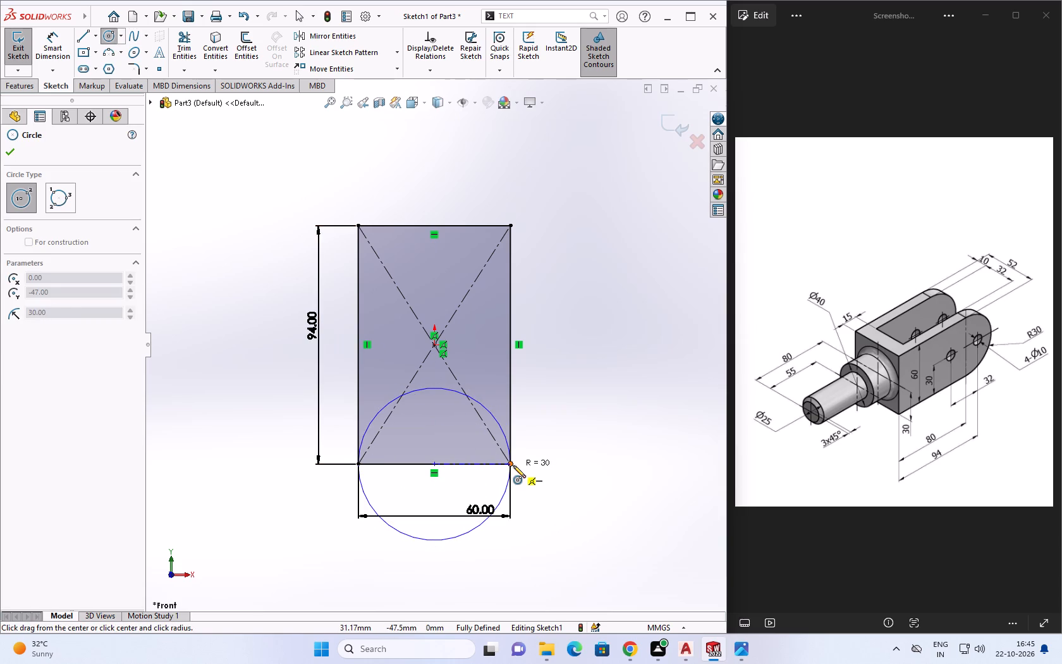
{"action": "left_click", "coordinate": [513, 465]}
{"action": "key", "text": "Escape"}
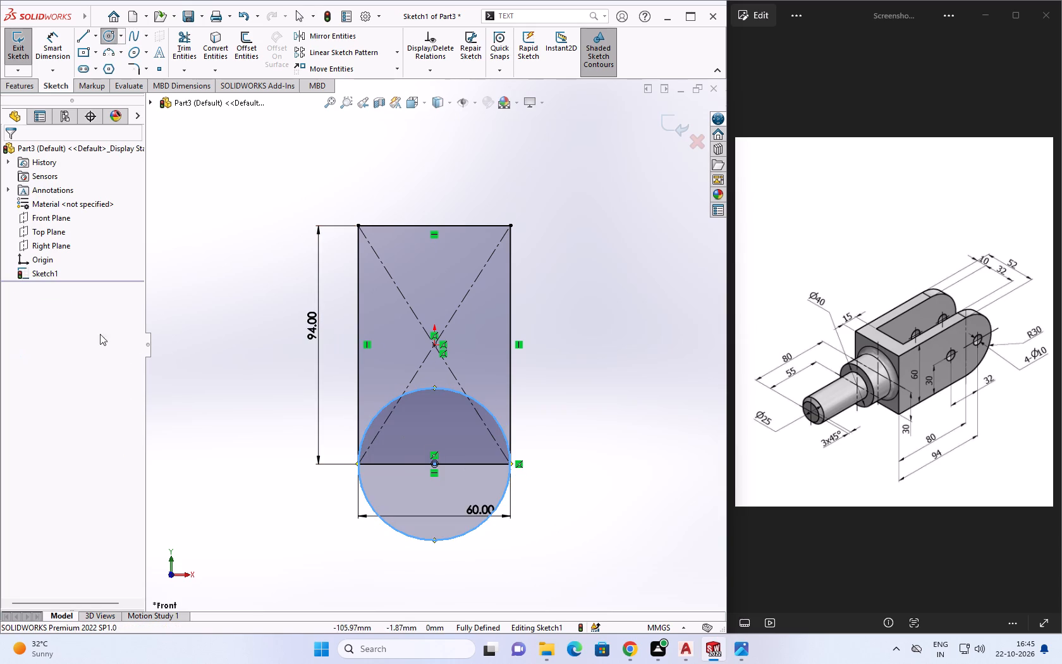
Trim away the circle's upper half and the rectangle's lower edge, accepting removal of the midpoint relation, to leave one round-ended profile.
{"action": "left_click", "coordinate": [182, 51]}
{"action": "left_click", "coordinate": [375, 419]}
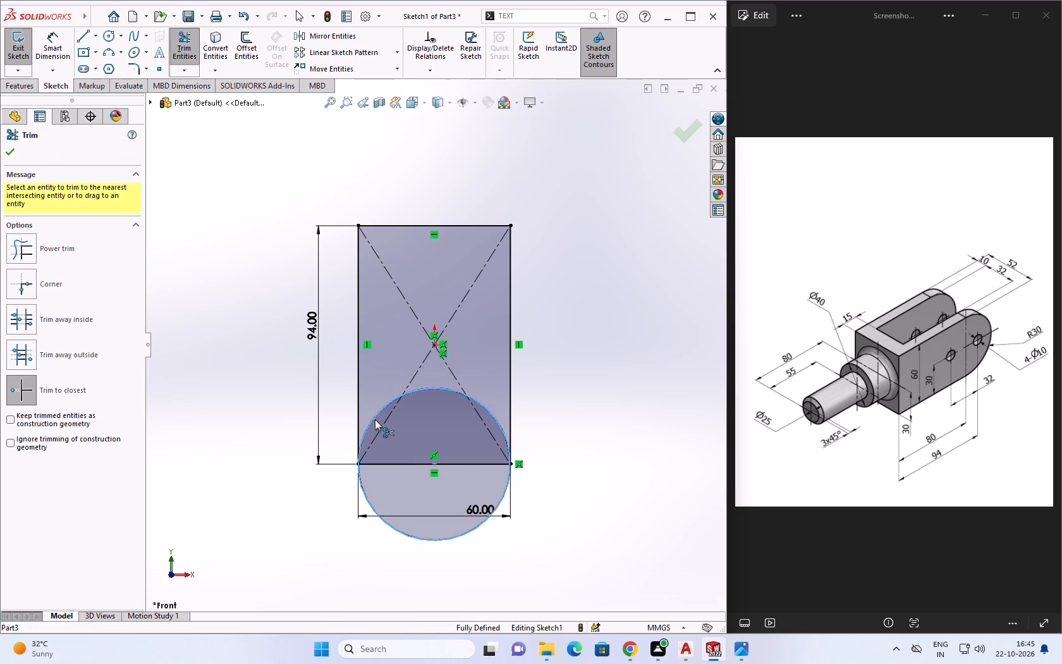
{"action": "left_click", "coordinate": [430, 388]}
{"action": "left_click", "coordinate": [492, 414]}
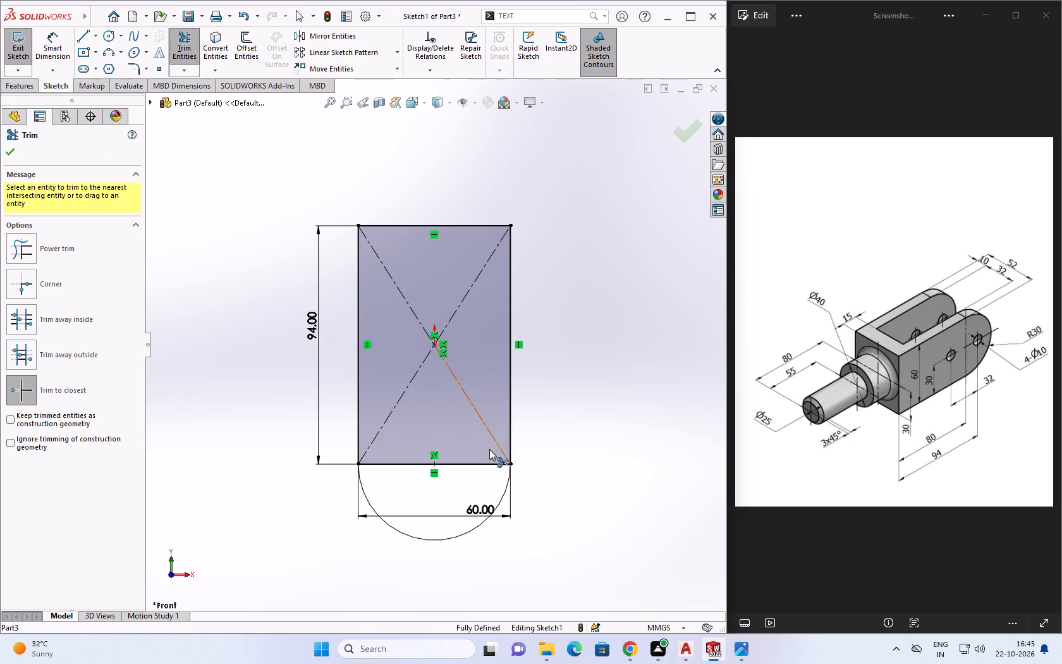
{"action": "left_click", "coordinate": [465, 464]}
{"action": "left_click", "coordinate": [562, 333]}
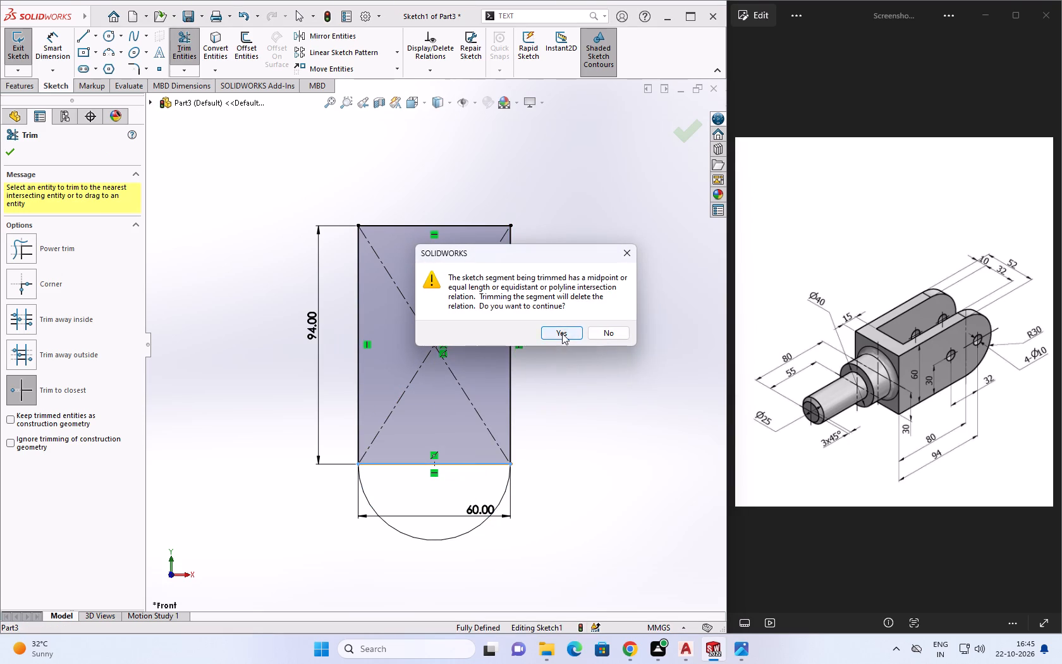
{"action": "key", "text": "Escape"}
{"action": "key", "text": "Escape"}
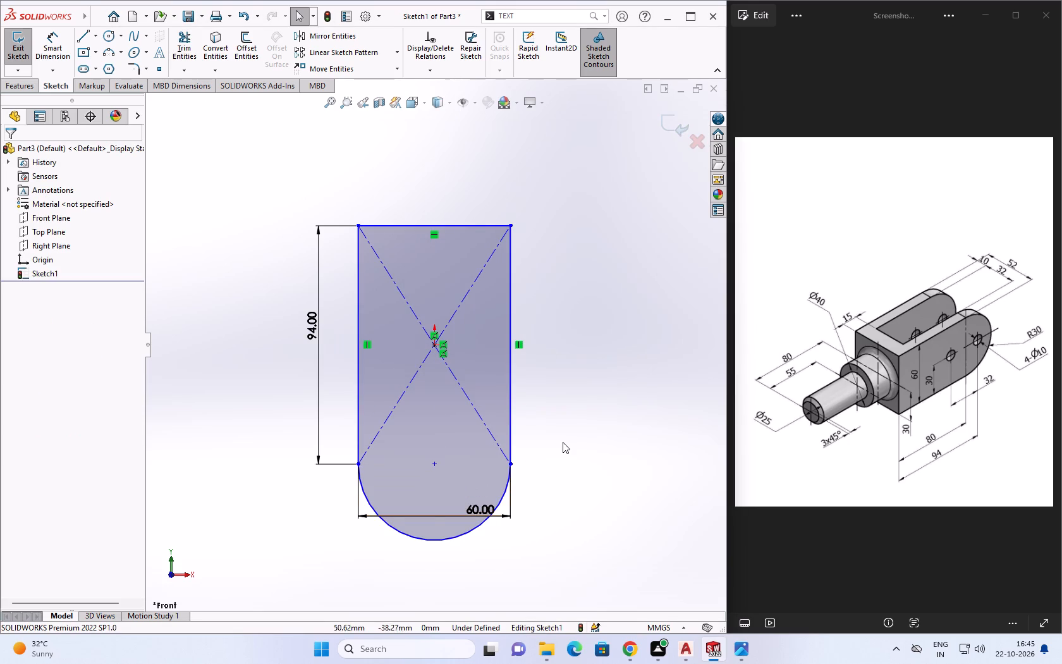
Extrude the round-ended profile as a blind boss 52 mm deep.
{"action": "middle_click_drag", "start_coordinate": [563, 442], "coordinate": [499, 460]}
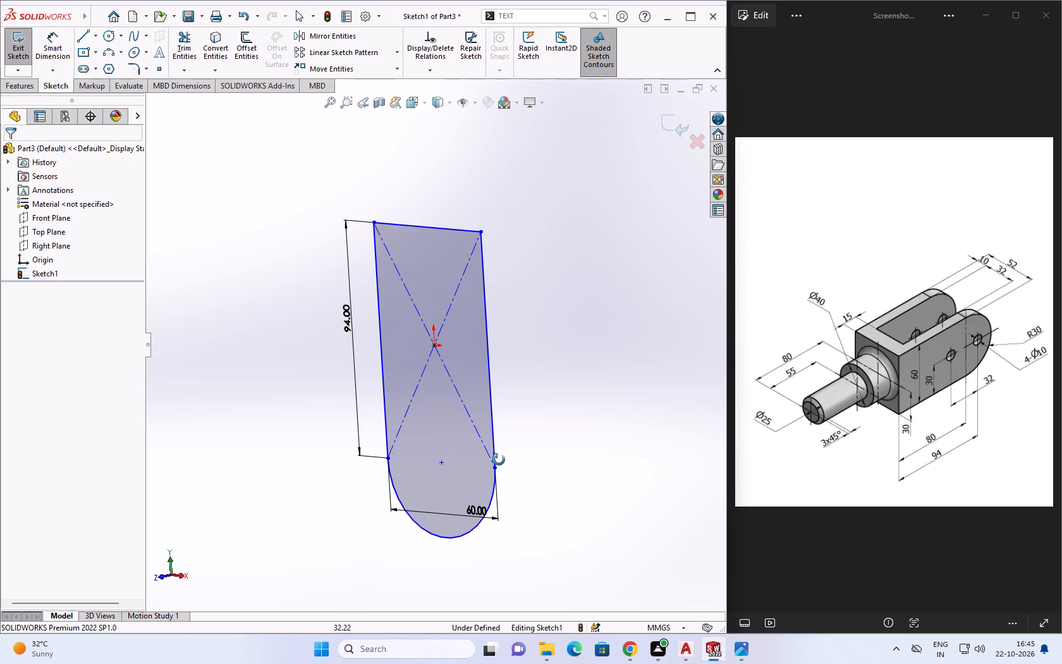
{"action": "middle_click_drag", "start_coordinate": [499, 460], "coordinate": [552, 424]}
{"action": "key", "text": "Escape"}
{"action": "key", "text": "Escape"}
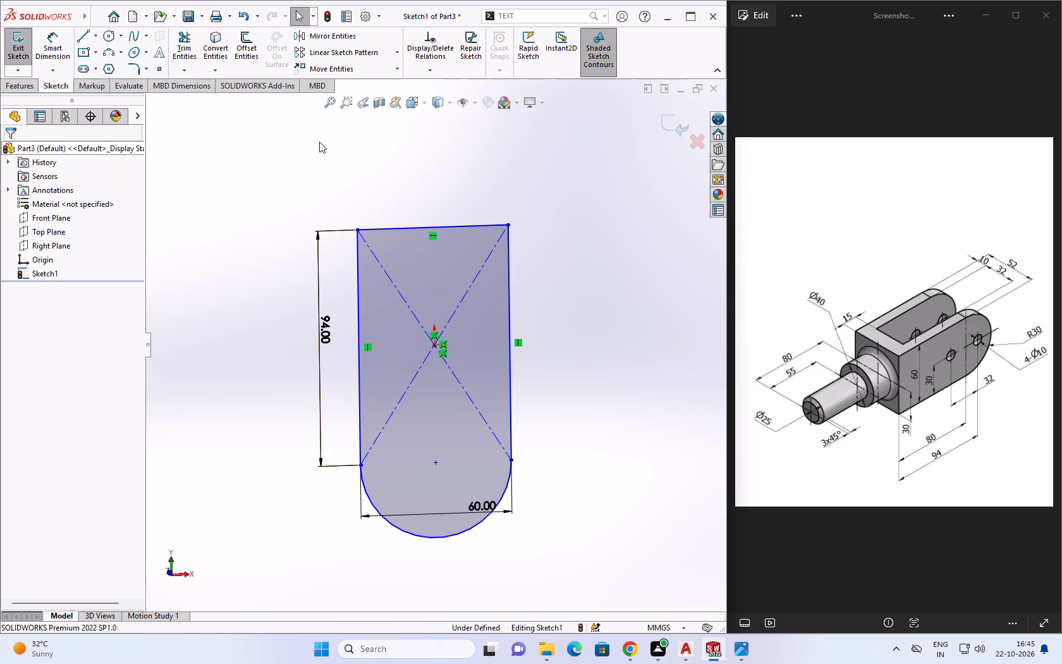
{"action": "left_click", "coordinate": [25, 88]}
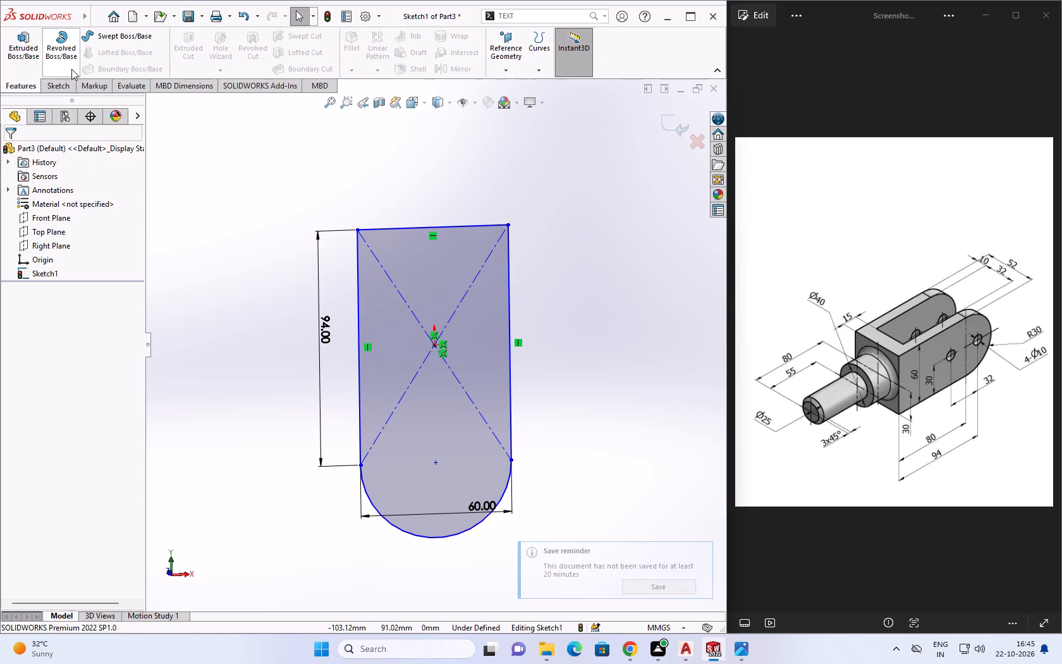
{"action": "left_click", "coordinate": [34, 57]}
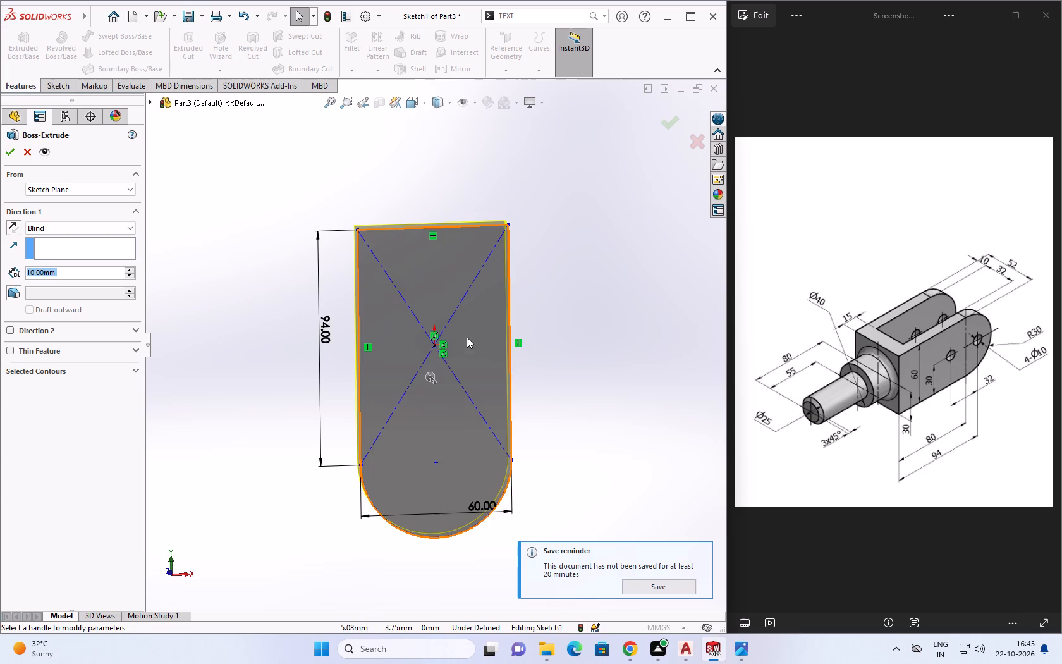
{"action": "middle_click_drag", "start_coordinate": [521, 343], "coordinate": [409, 382]}
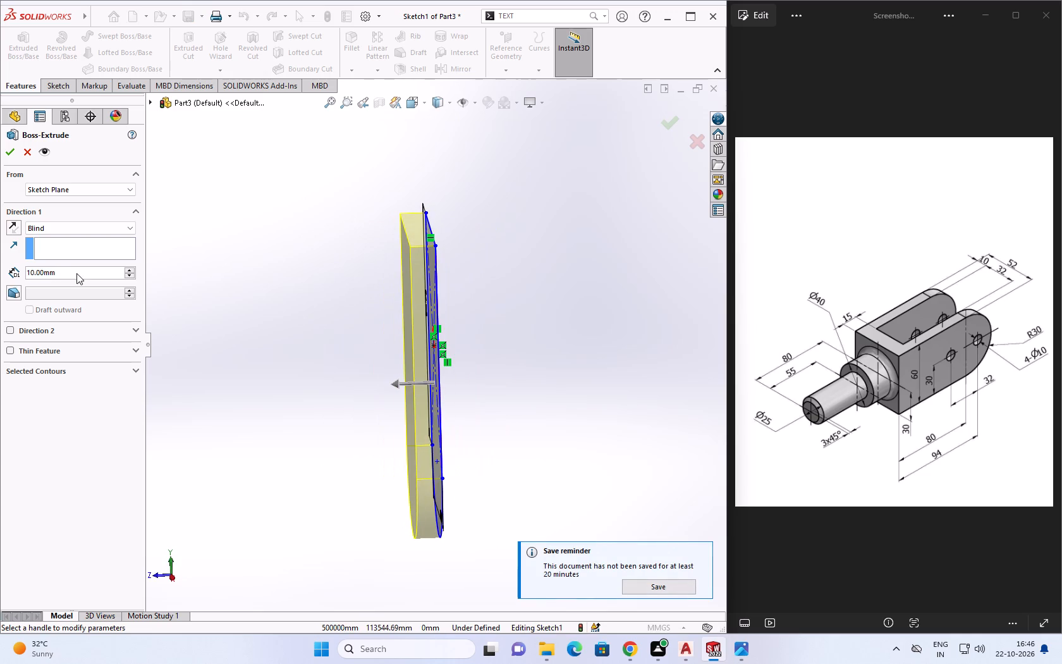
{"action": "double_click", "coordinate": [76, 273]}
{"action": "type", "text": "52"}
{"action": "key", "text": "Return"}
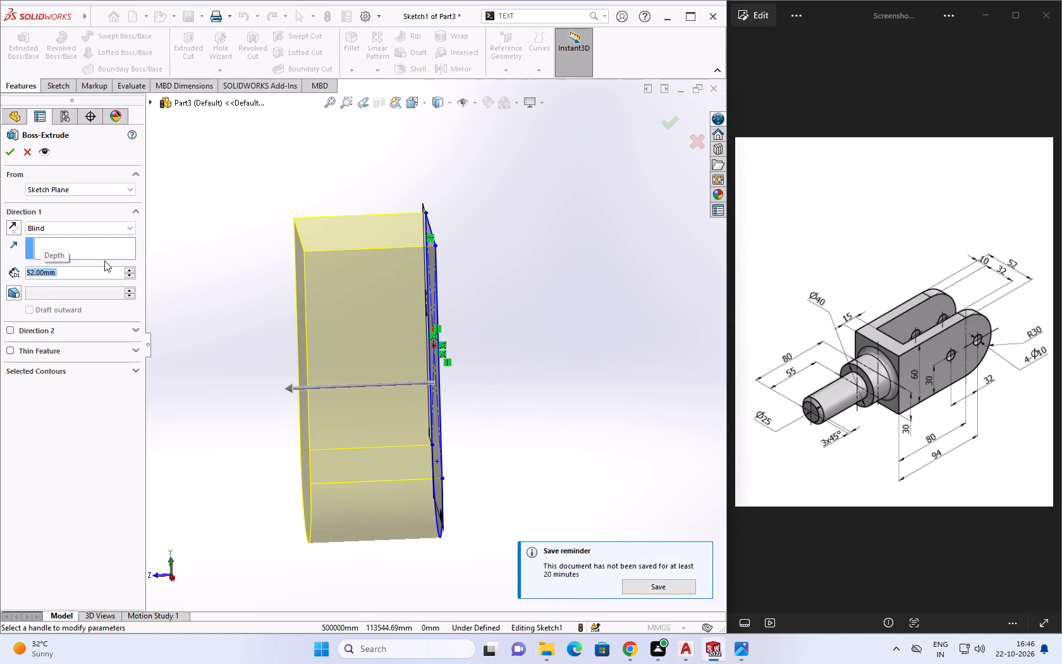
{"action": "middle_click_drag", "start_coordinate": [336, 363], "coordinate": [577, 386]}
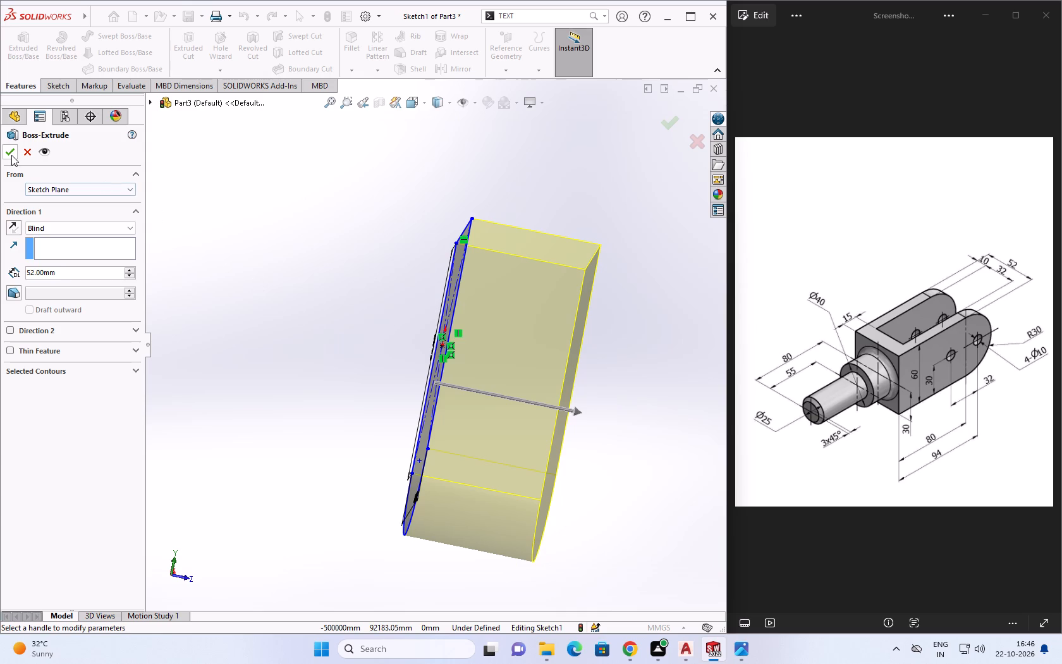
{"action": "left_click", "coordinate": [11, 155]}
{"action": "key", "text": "Escape"}
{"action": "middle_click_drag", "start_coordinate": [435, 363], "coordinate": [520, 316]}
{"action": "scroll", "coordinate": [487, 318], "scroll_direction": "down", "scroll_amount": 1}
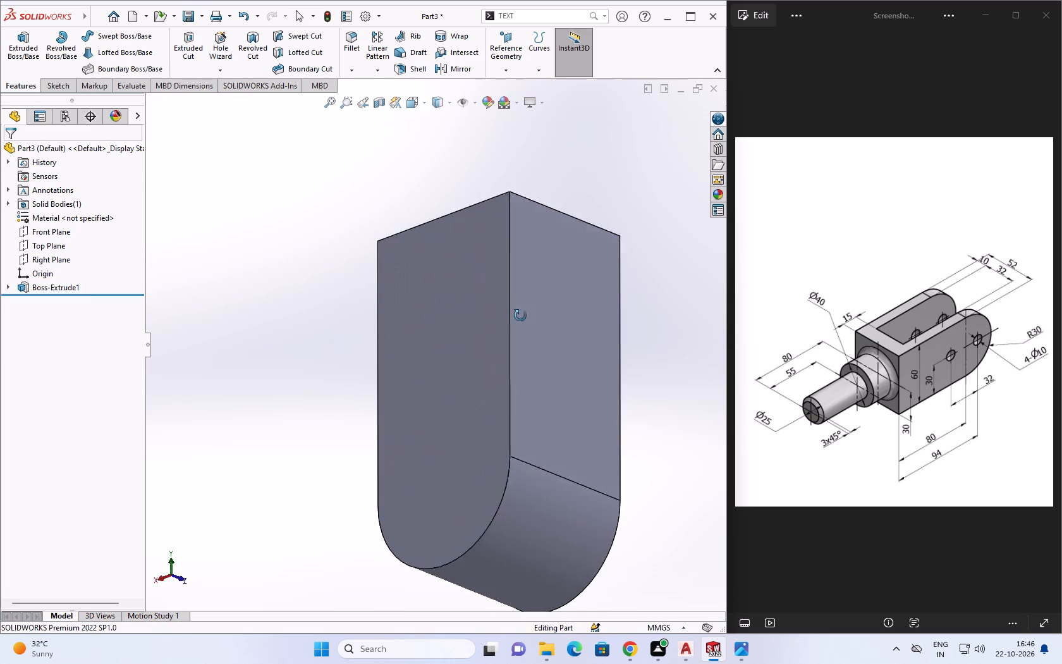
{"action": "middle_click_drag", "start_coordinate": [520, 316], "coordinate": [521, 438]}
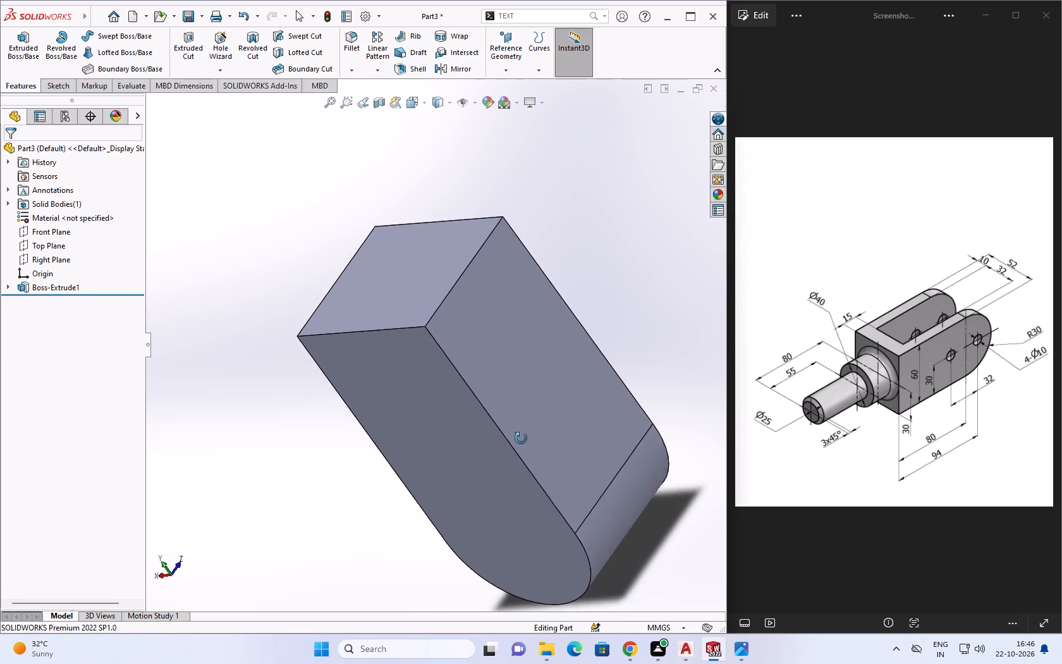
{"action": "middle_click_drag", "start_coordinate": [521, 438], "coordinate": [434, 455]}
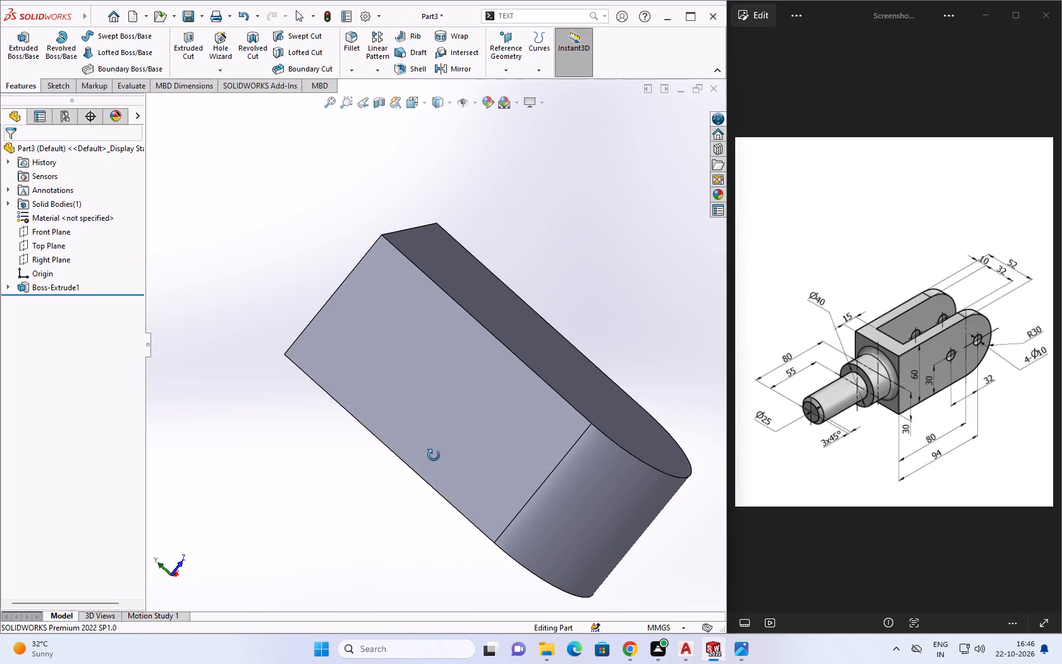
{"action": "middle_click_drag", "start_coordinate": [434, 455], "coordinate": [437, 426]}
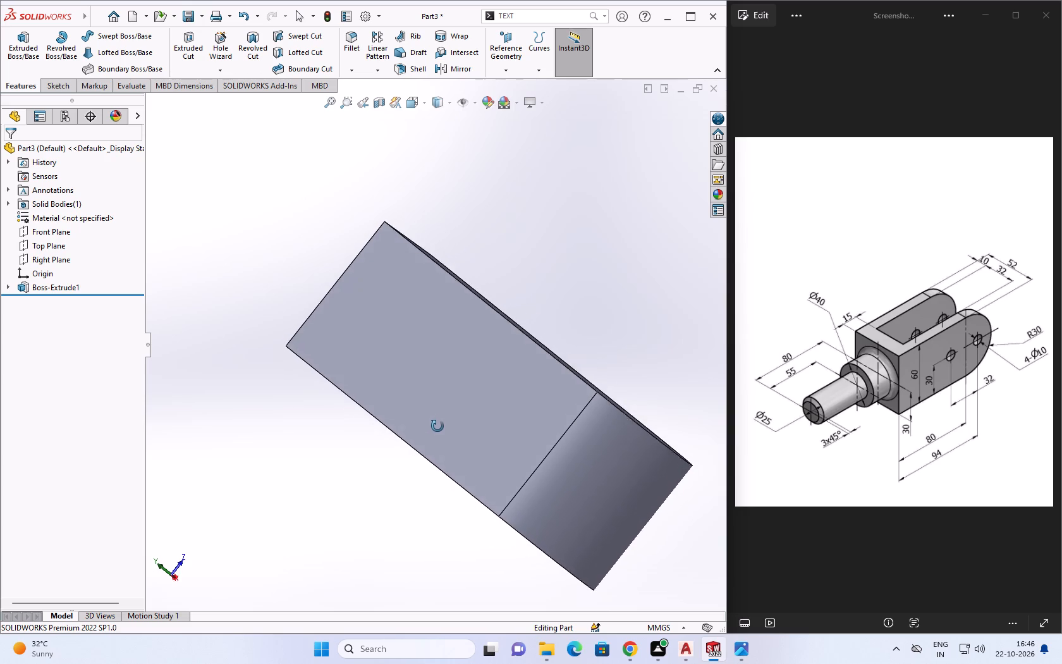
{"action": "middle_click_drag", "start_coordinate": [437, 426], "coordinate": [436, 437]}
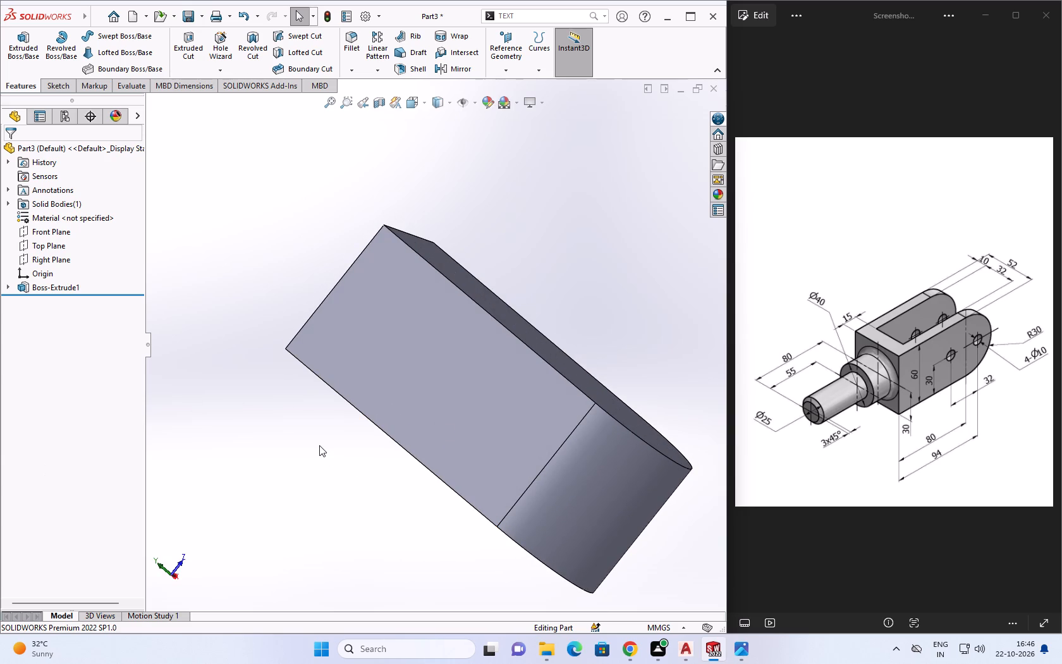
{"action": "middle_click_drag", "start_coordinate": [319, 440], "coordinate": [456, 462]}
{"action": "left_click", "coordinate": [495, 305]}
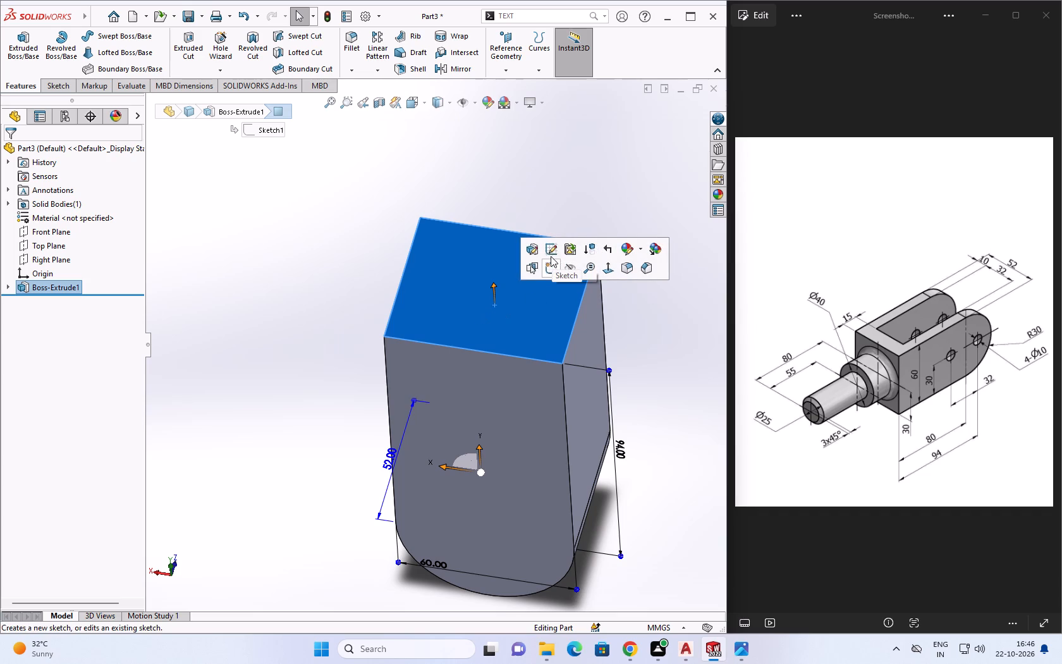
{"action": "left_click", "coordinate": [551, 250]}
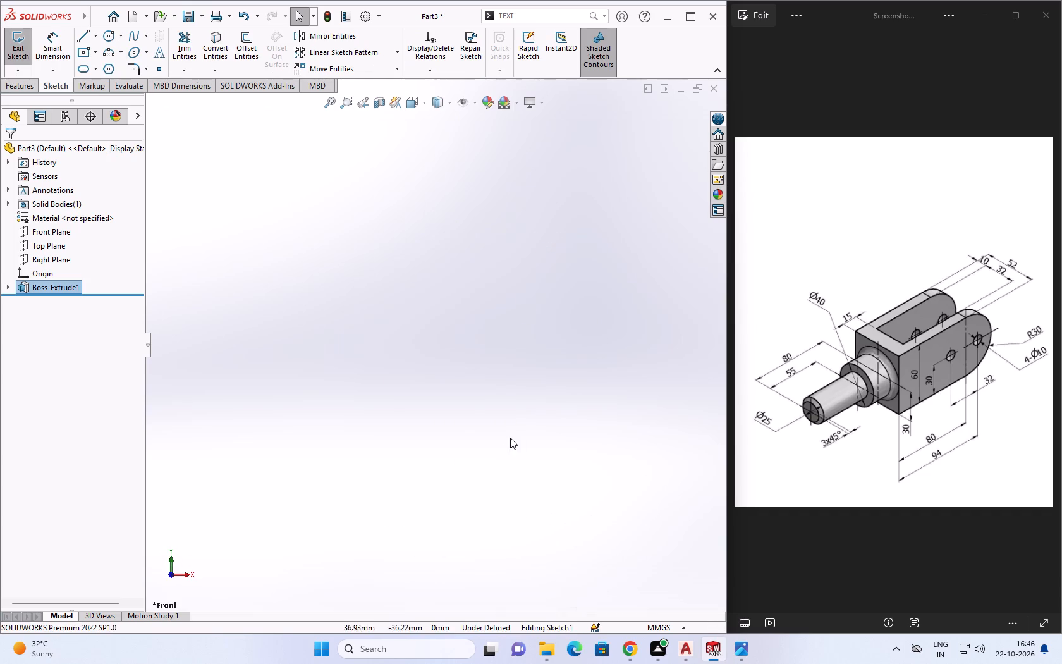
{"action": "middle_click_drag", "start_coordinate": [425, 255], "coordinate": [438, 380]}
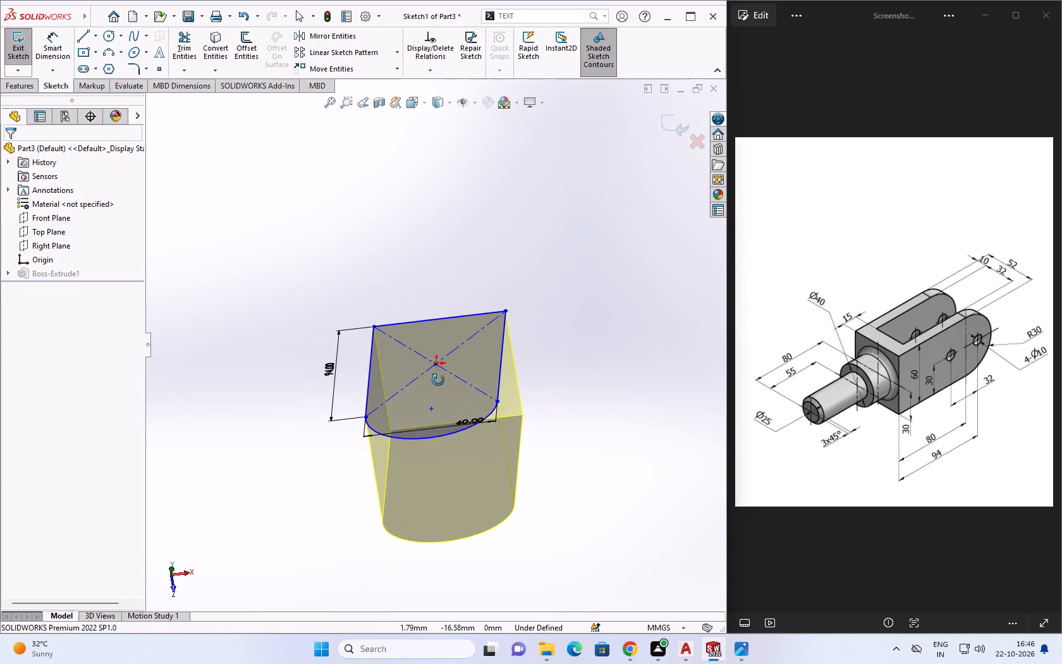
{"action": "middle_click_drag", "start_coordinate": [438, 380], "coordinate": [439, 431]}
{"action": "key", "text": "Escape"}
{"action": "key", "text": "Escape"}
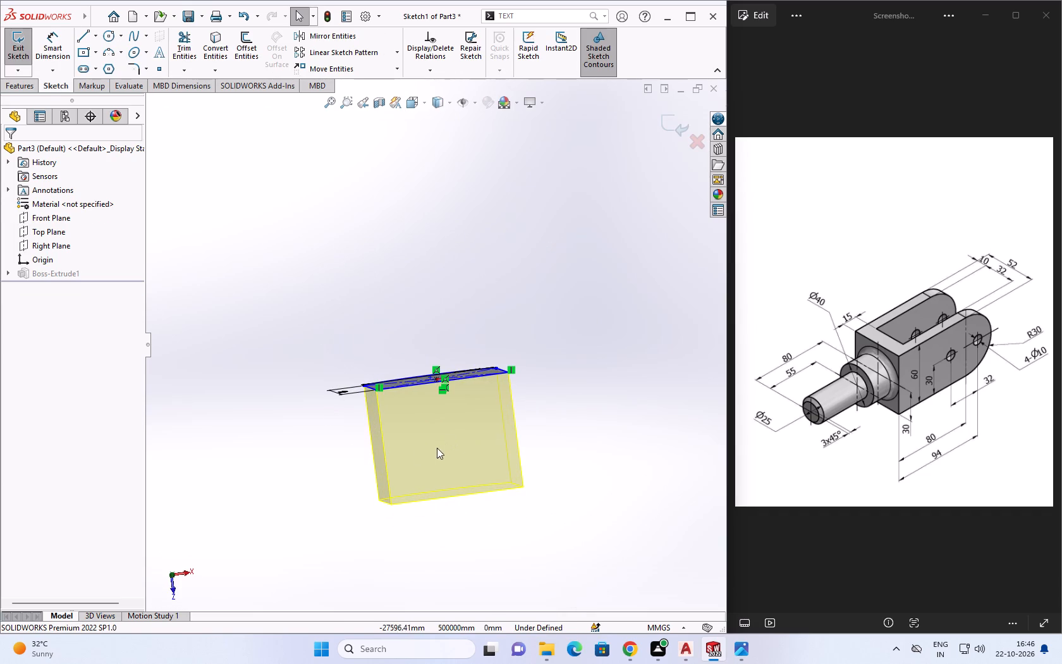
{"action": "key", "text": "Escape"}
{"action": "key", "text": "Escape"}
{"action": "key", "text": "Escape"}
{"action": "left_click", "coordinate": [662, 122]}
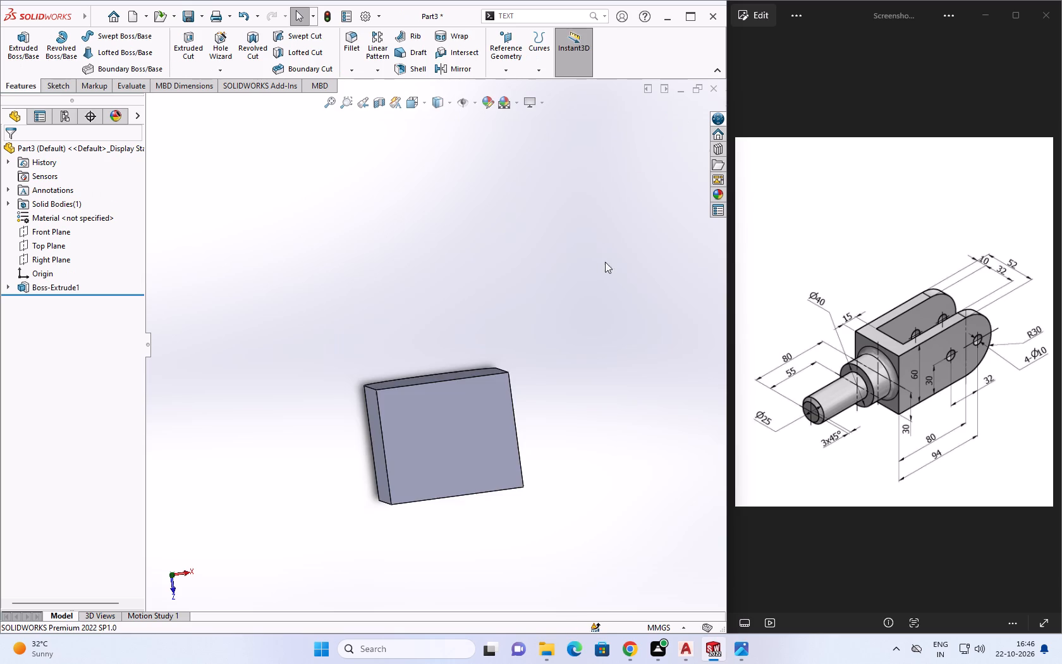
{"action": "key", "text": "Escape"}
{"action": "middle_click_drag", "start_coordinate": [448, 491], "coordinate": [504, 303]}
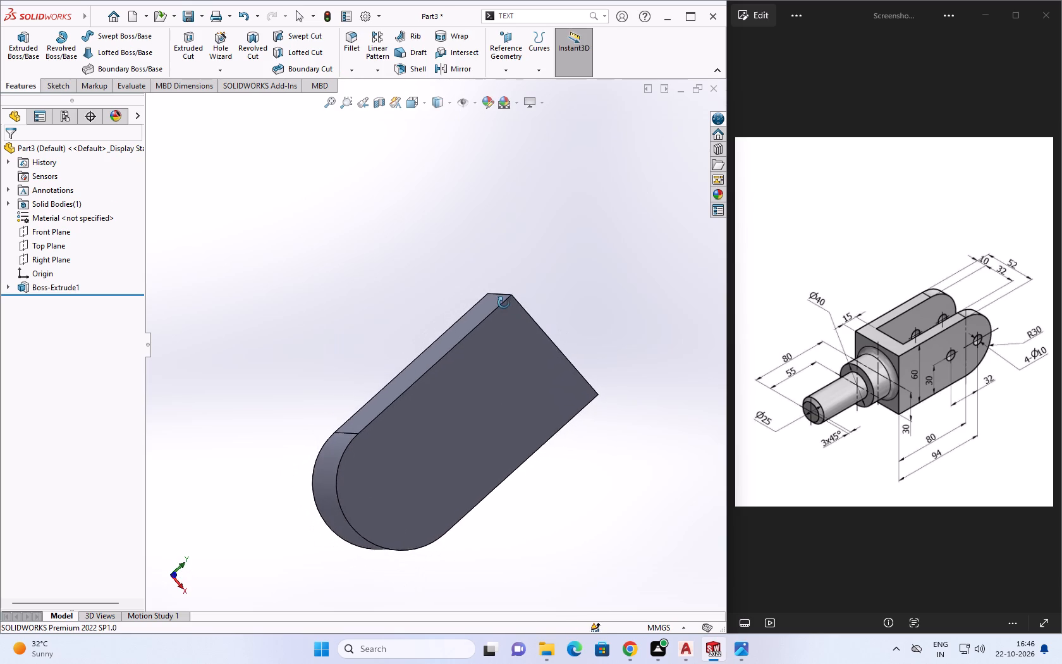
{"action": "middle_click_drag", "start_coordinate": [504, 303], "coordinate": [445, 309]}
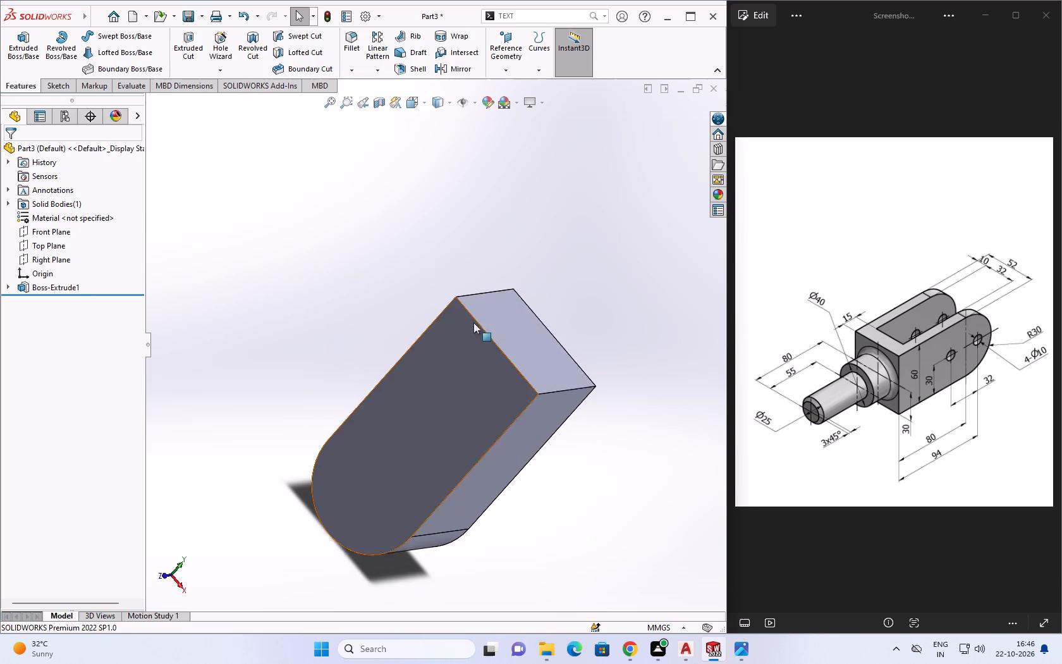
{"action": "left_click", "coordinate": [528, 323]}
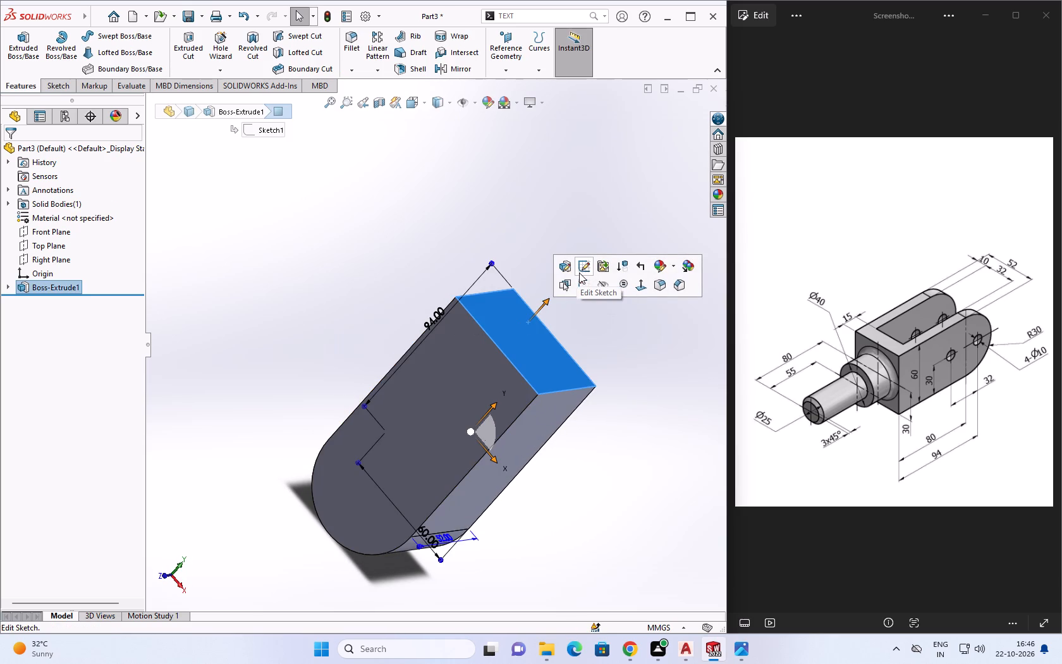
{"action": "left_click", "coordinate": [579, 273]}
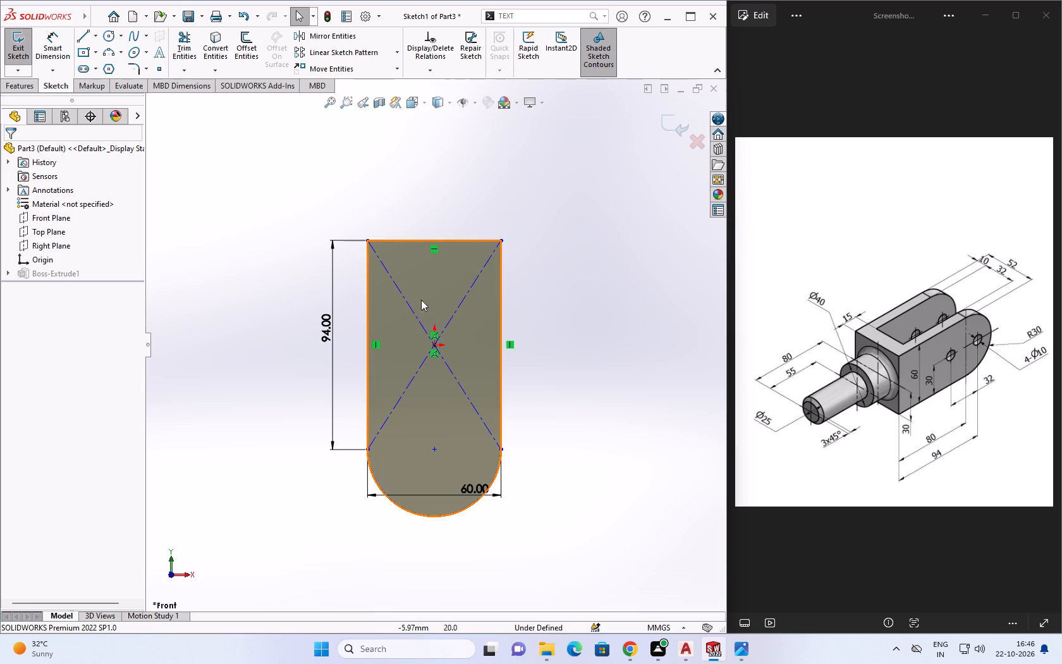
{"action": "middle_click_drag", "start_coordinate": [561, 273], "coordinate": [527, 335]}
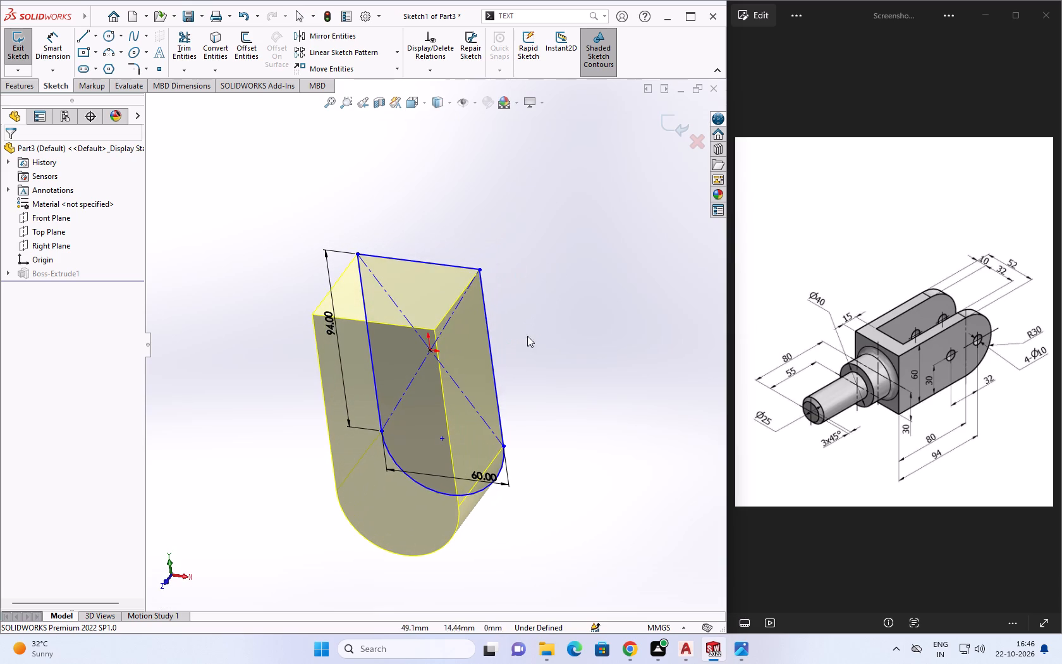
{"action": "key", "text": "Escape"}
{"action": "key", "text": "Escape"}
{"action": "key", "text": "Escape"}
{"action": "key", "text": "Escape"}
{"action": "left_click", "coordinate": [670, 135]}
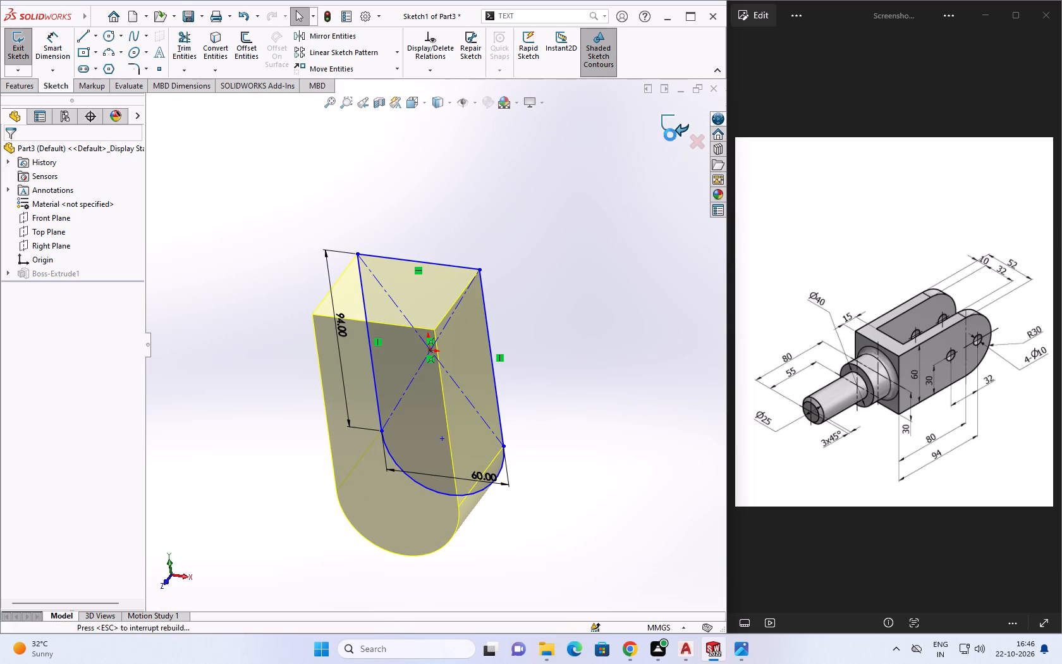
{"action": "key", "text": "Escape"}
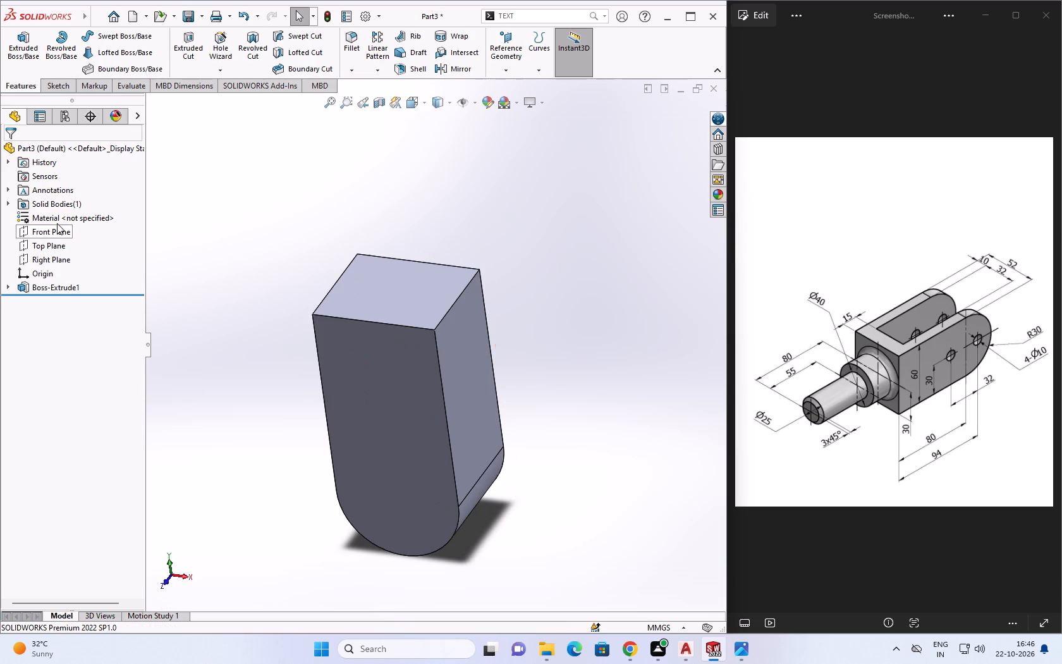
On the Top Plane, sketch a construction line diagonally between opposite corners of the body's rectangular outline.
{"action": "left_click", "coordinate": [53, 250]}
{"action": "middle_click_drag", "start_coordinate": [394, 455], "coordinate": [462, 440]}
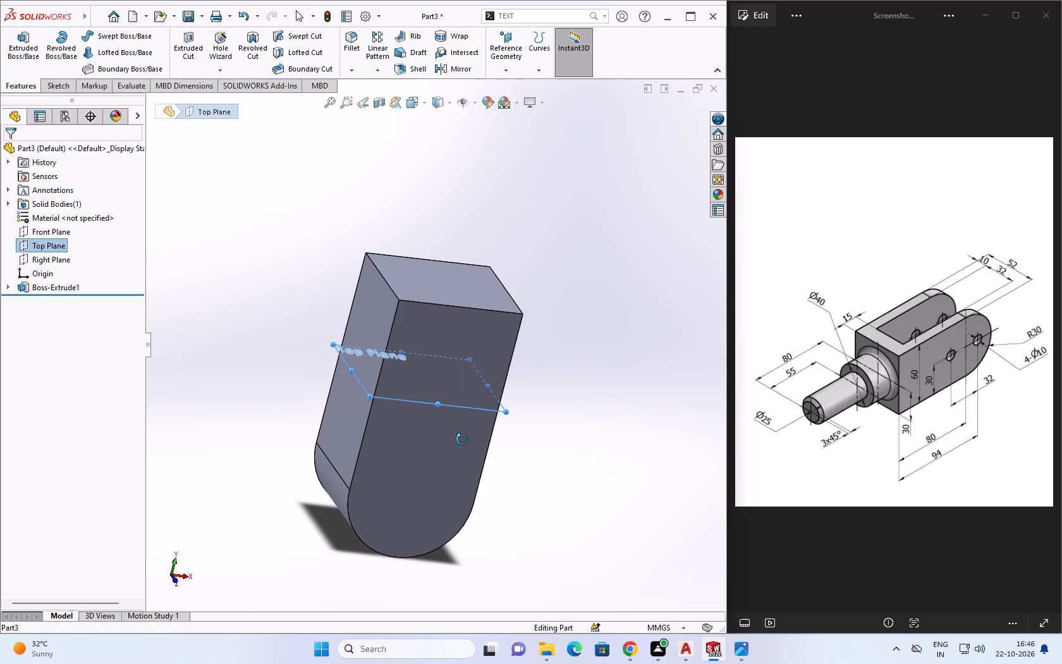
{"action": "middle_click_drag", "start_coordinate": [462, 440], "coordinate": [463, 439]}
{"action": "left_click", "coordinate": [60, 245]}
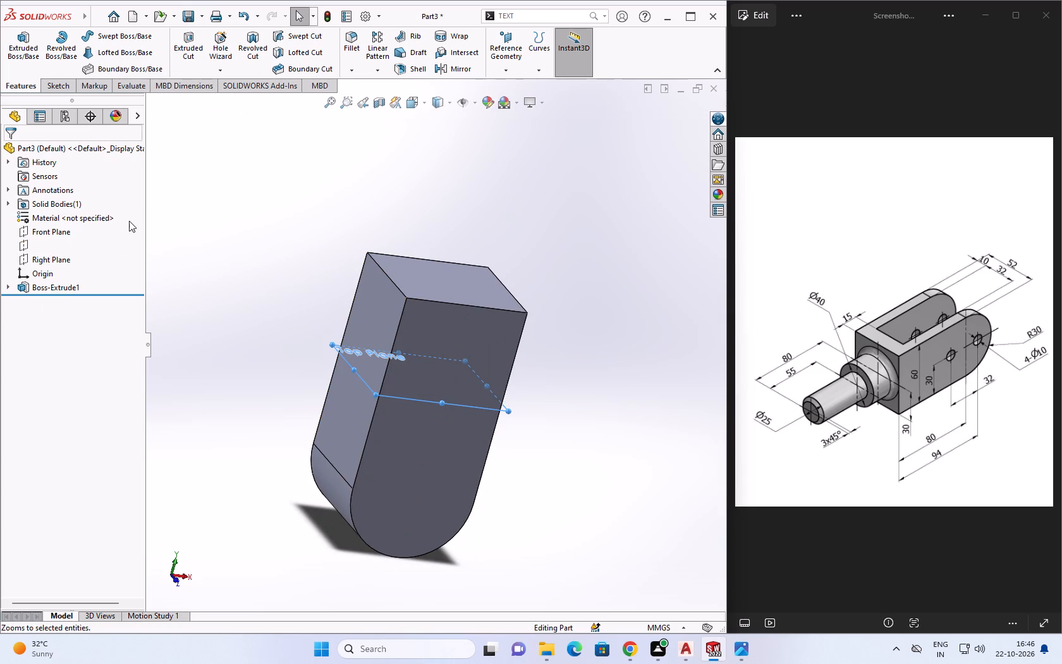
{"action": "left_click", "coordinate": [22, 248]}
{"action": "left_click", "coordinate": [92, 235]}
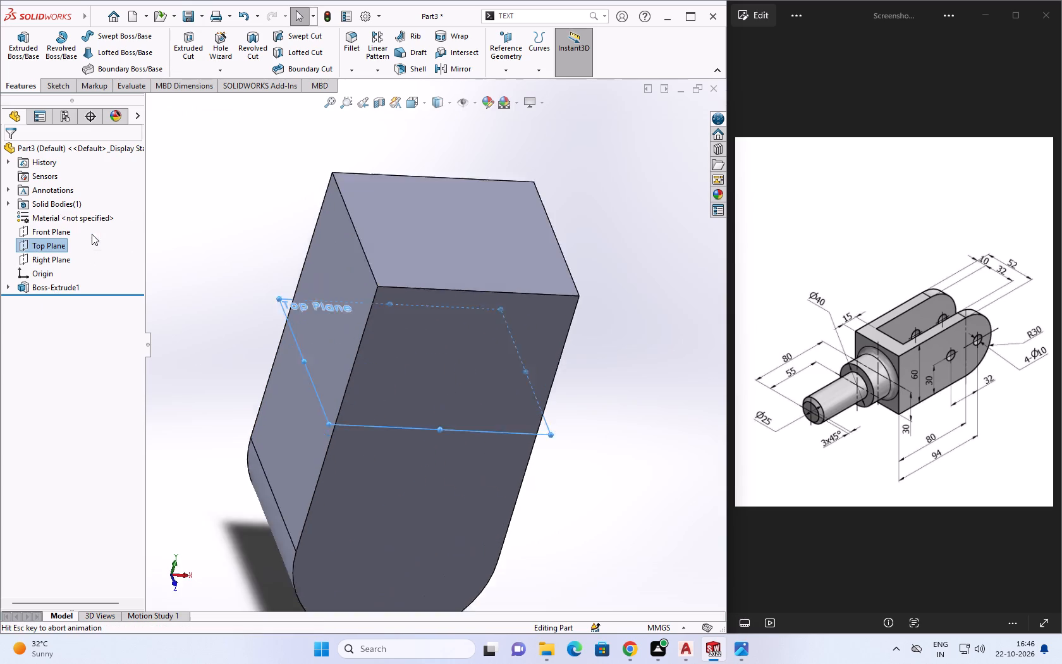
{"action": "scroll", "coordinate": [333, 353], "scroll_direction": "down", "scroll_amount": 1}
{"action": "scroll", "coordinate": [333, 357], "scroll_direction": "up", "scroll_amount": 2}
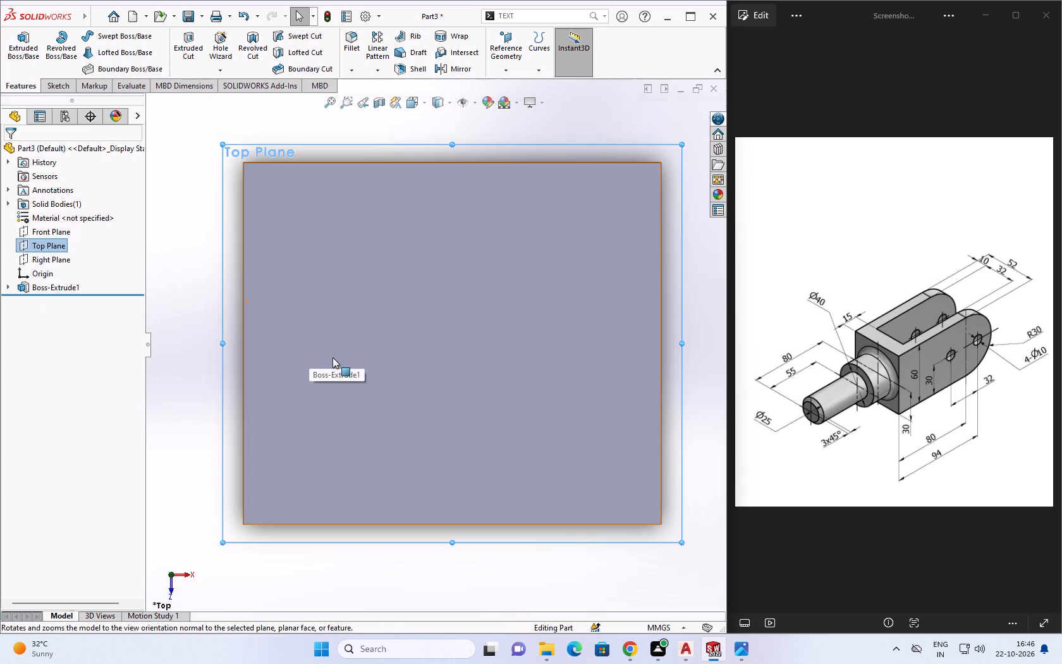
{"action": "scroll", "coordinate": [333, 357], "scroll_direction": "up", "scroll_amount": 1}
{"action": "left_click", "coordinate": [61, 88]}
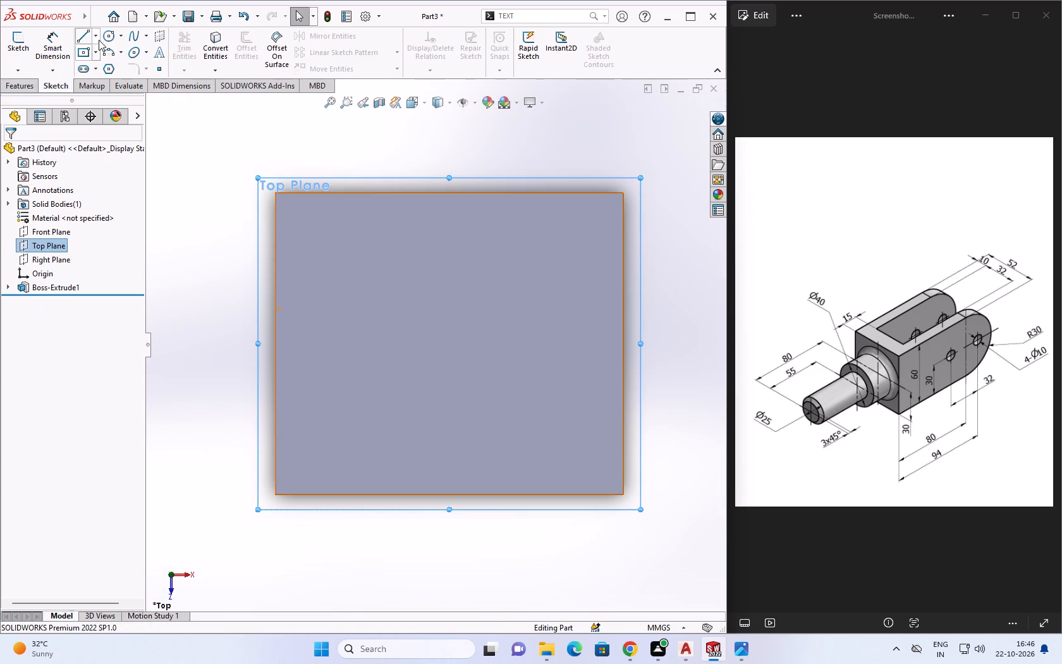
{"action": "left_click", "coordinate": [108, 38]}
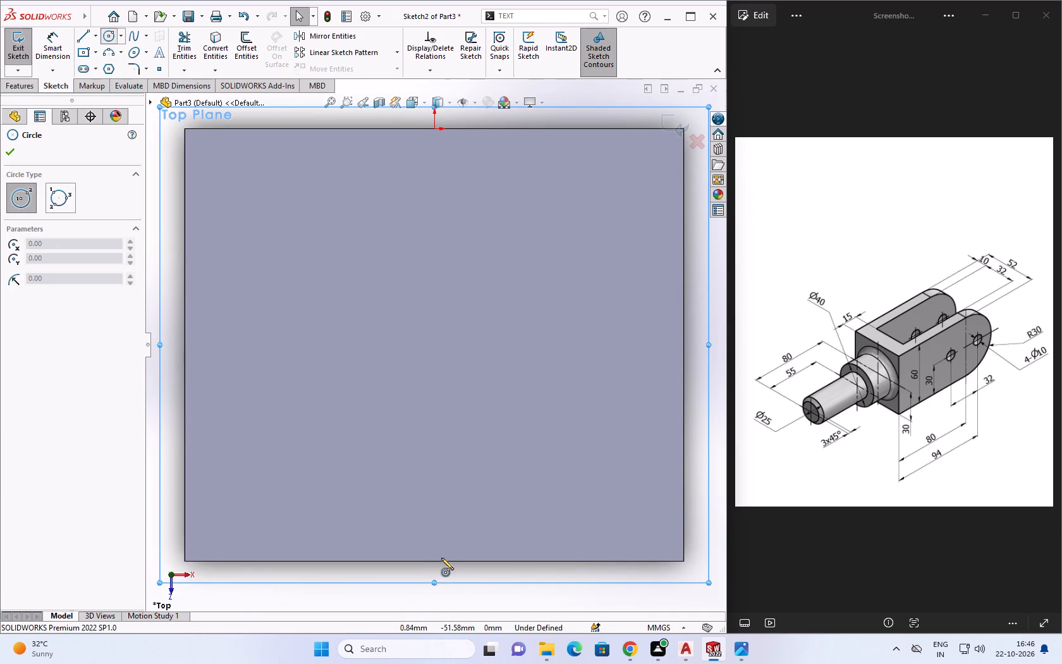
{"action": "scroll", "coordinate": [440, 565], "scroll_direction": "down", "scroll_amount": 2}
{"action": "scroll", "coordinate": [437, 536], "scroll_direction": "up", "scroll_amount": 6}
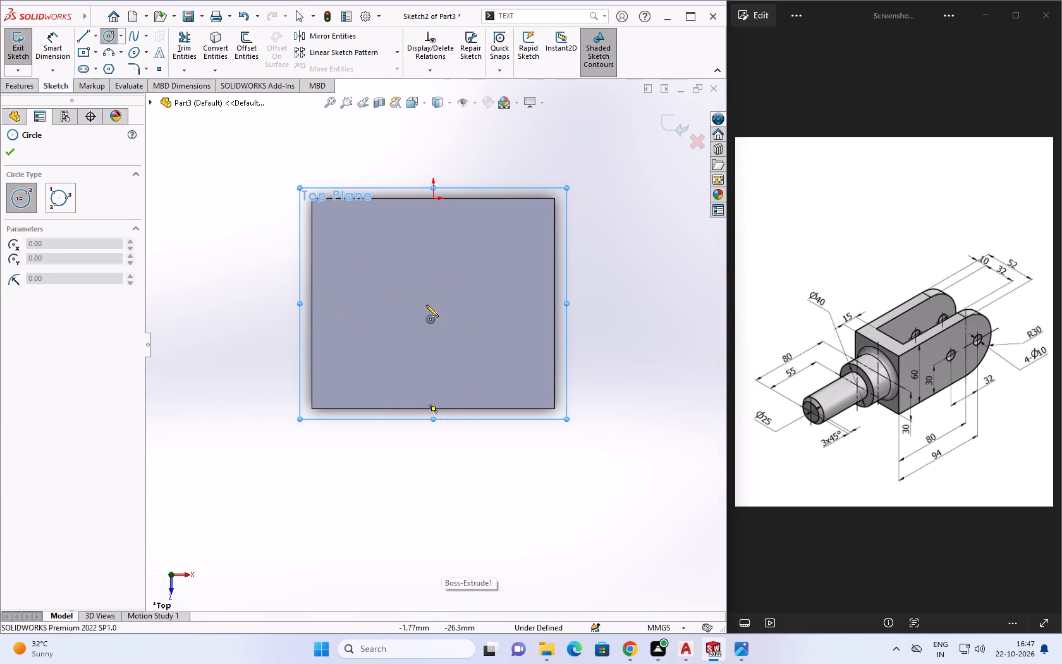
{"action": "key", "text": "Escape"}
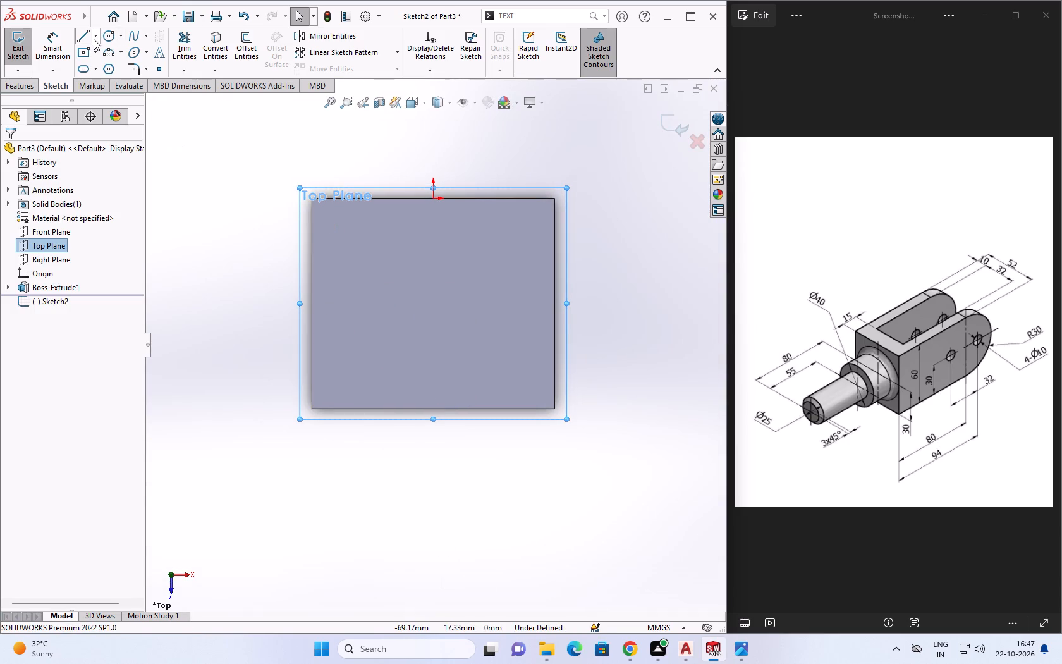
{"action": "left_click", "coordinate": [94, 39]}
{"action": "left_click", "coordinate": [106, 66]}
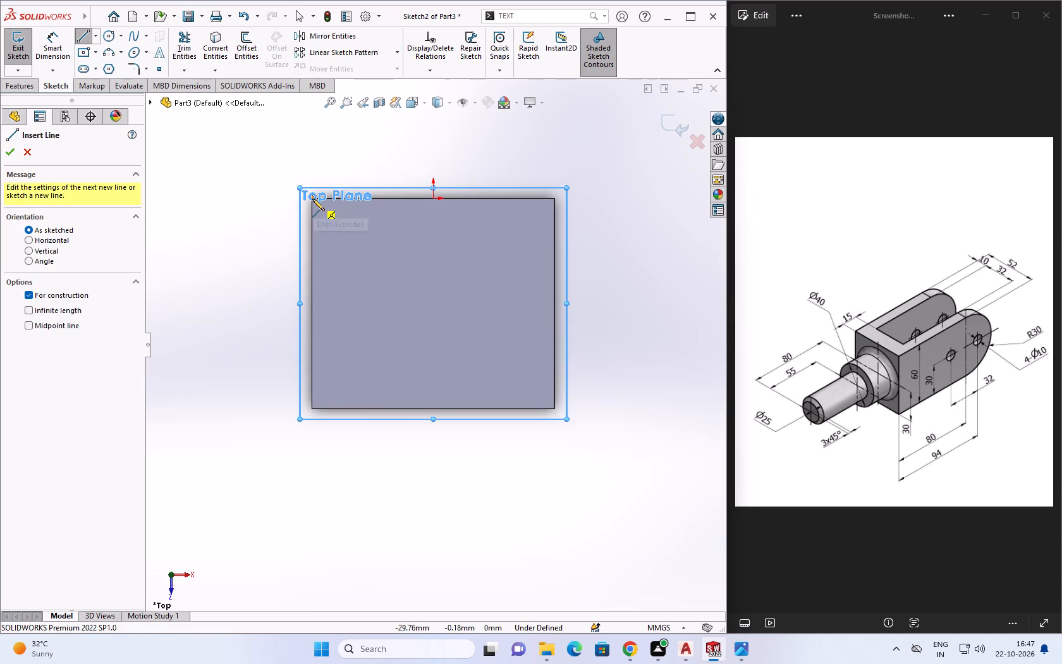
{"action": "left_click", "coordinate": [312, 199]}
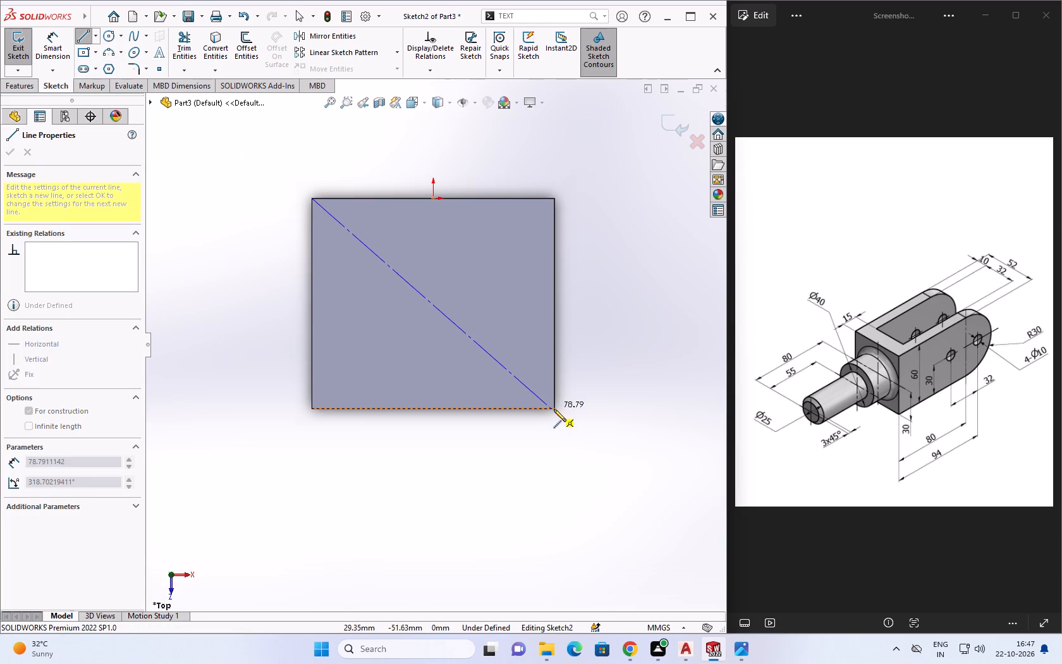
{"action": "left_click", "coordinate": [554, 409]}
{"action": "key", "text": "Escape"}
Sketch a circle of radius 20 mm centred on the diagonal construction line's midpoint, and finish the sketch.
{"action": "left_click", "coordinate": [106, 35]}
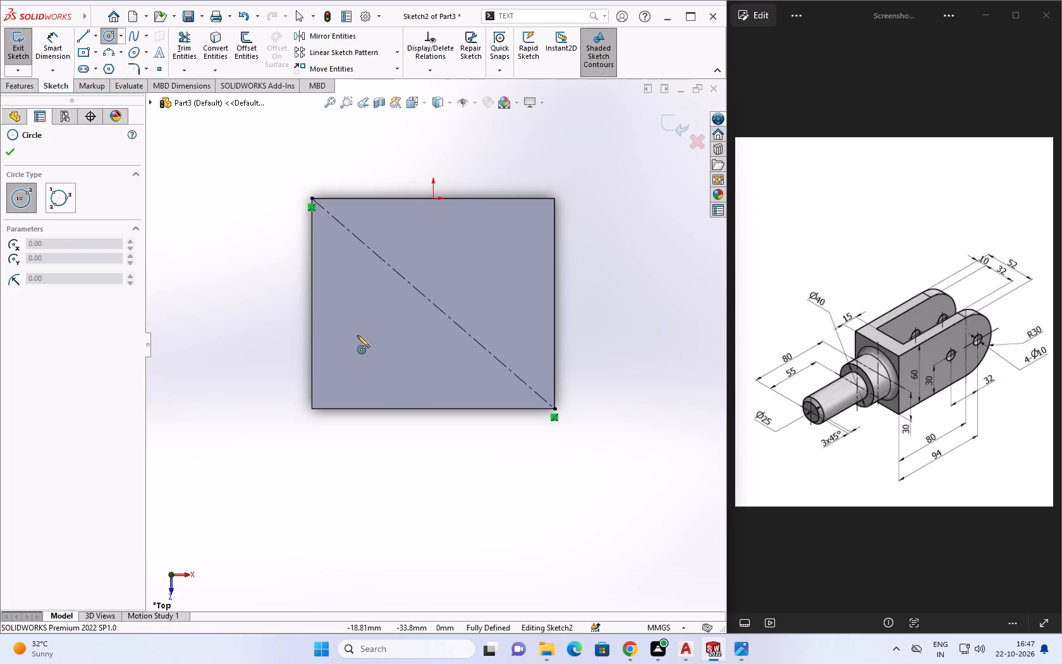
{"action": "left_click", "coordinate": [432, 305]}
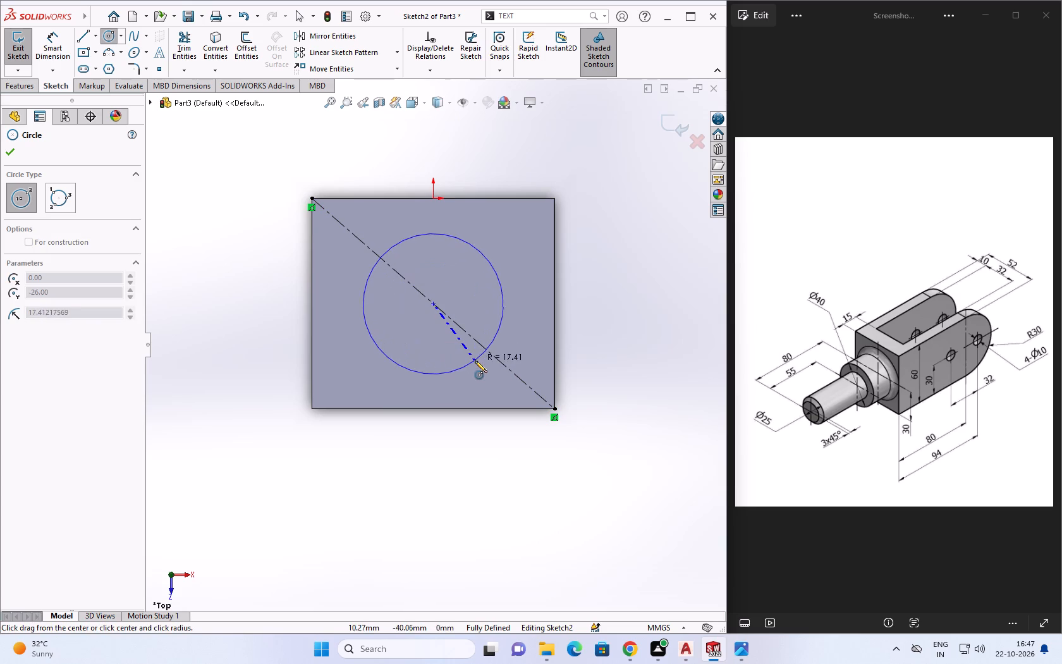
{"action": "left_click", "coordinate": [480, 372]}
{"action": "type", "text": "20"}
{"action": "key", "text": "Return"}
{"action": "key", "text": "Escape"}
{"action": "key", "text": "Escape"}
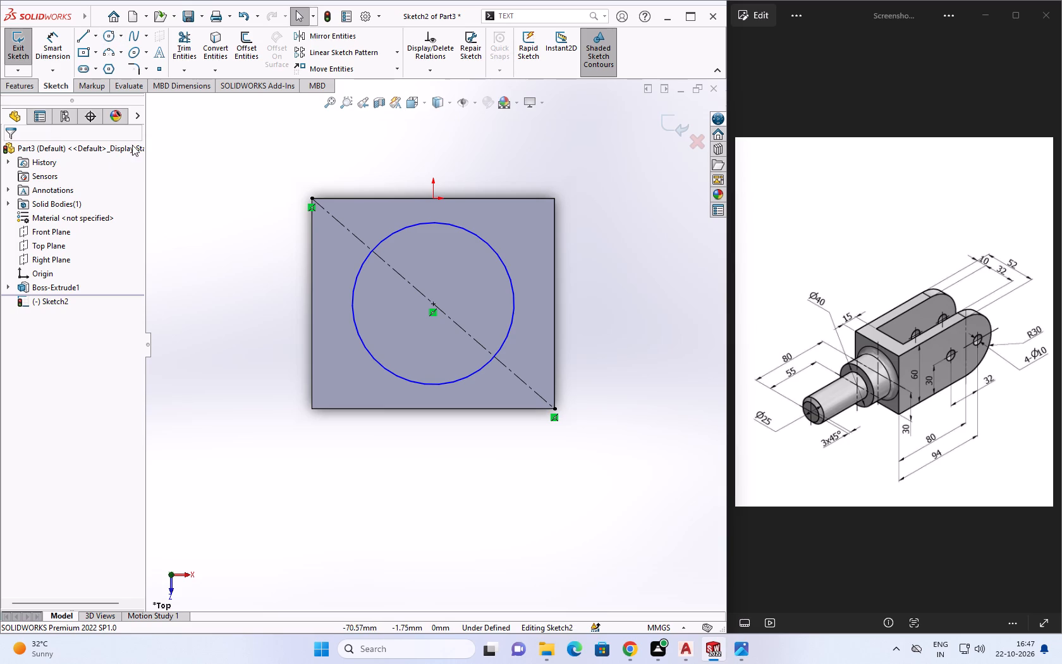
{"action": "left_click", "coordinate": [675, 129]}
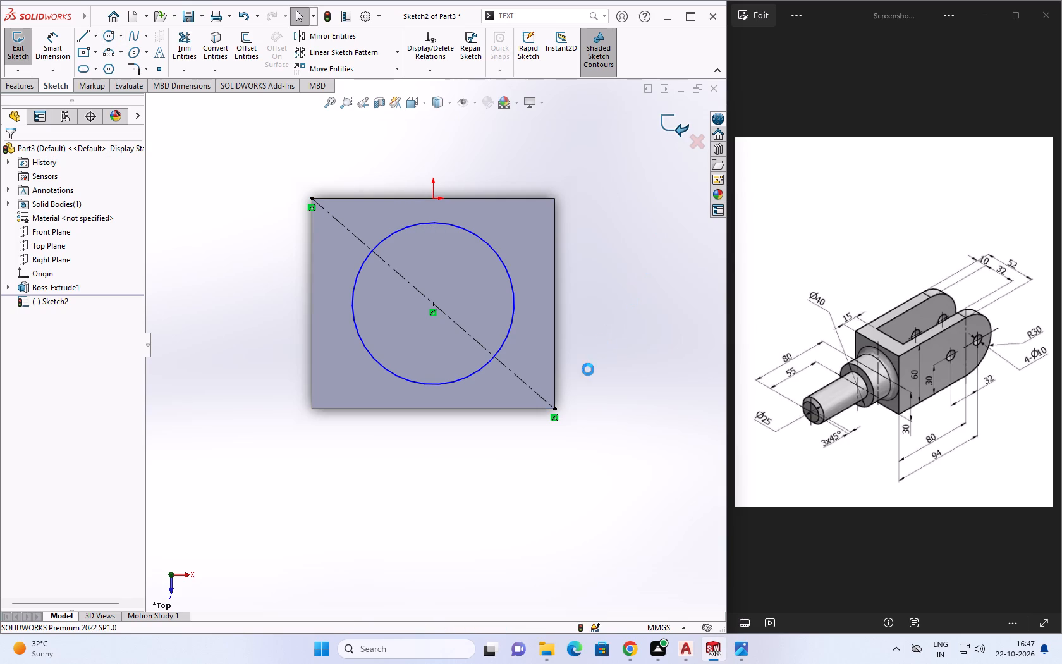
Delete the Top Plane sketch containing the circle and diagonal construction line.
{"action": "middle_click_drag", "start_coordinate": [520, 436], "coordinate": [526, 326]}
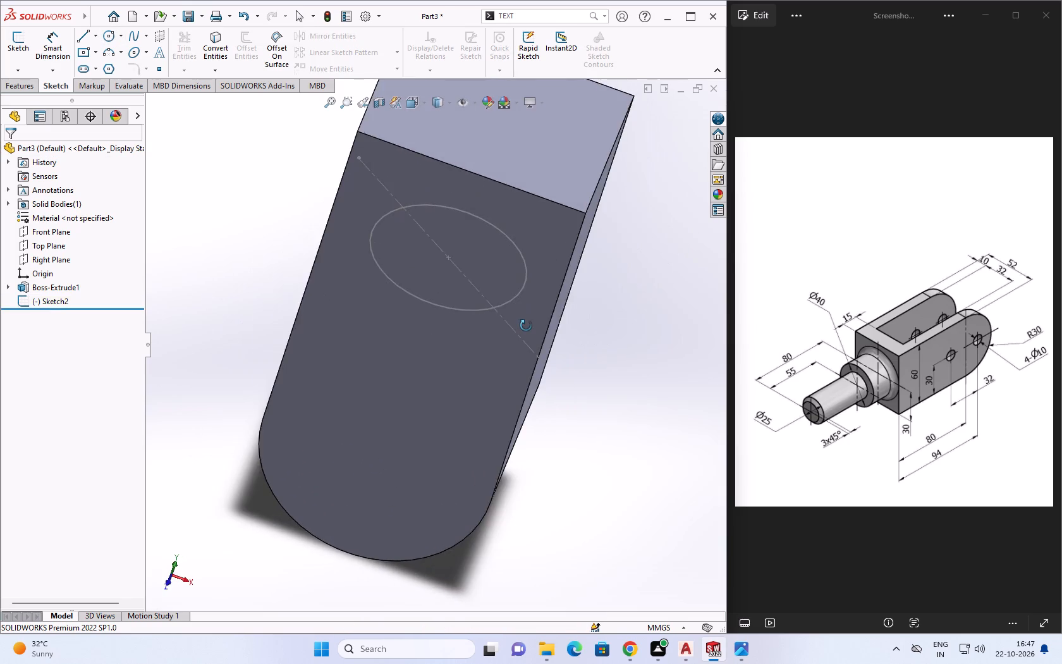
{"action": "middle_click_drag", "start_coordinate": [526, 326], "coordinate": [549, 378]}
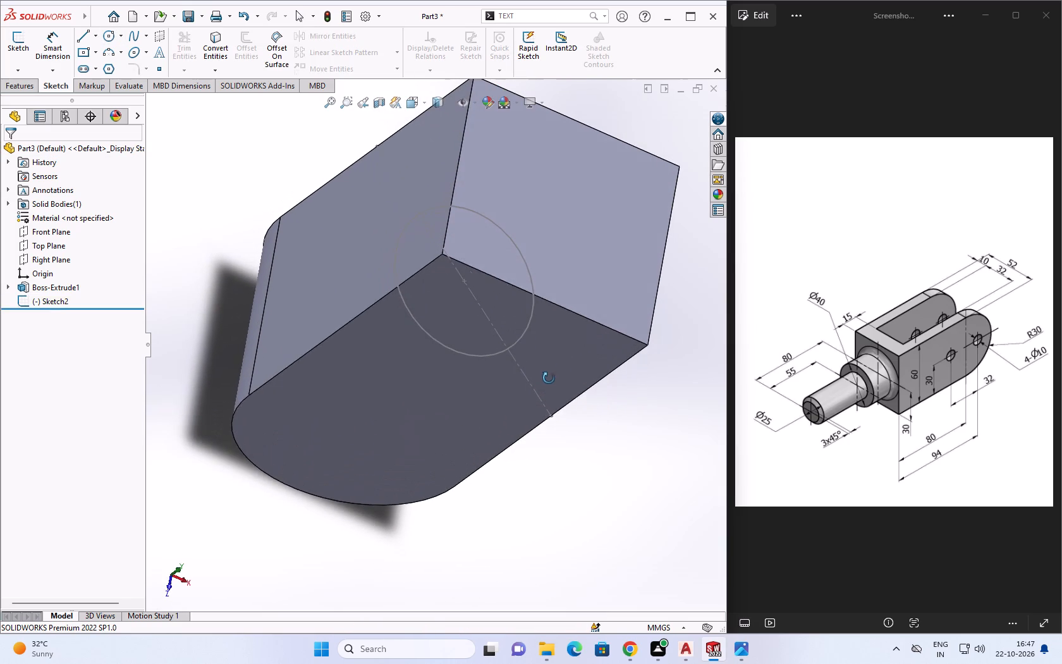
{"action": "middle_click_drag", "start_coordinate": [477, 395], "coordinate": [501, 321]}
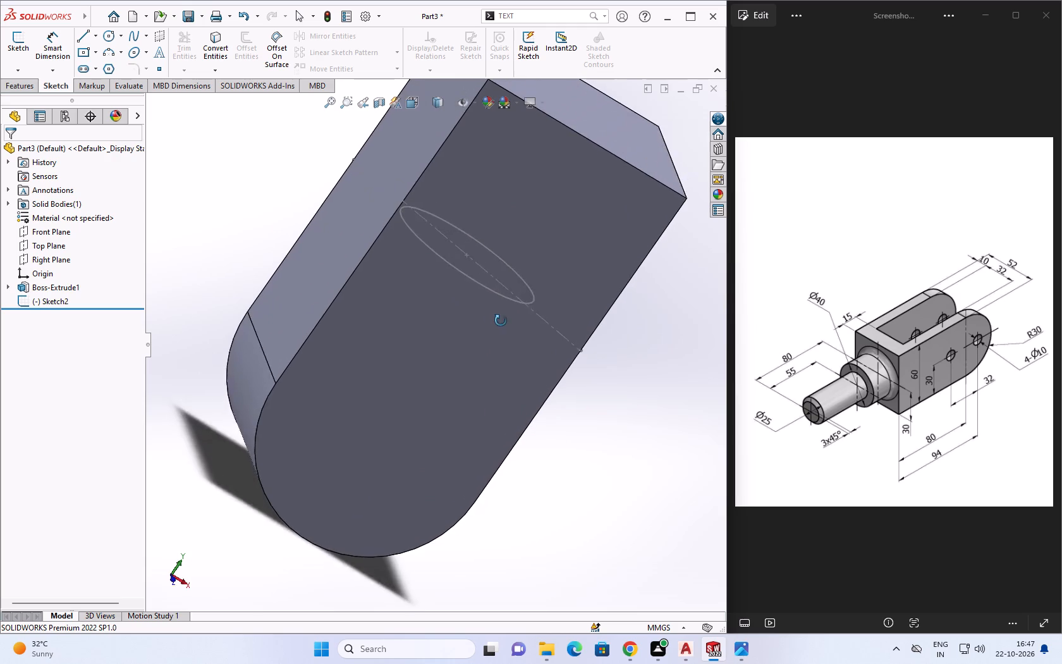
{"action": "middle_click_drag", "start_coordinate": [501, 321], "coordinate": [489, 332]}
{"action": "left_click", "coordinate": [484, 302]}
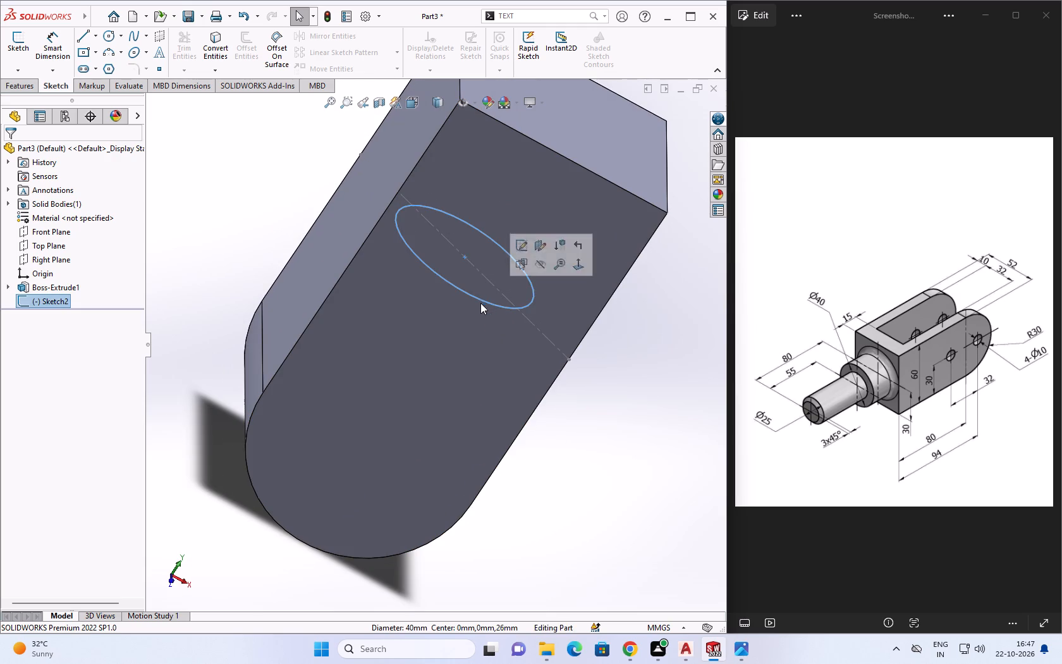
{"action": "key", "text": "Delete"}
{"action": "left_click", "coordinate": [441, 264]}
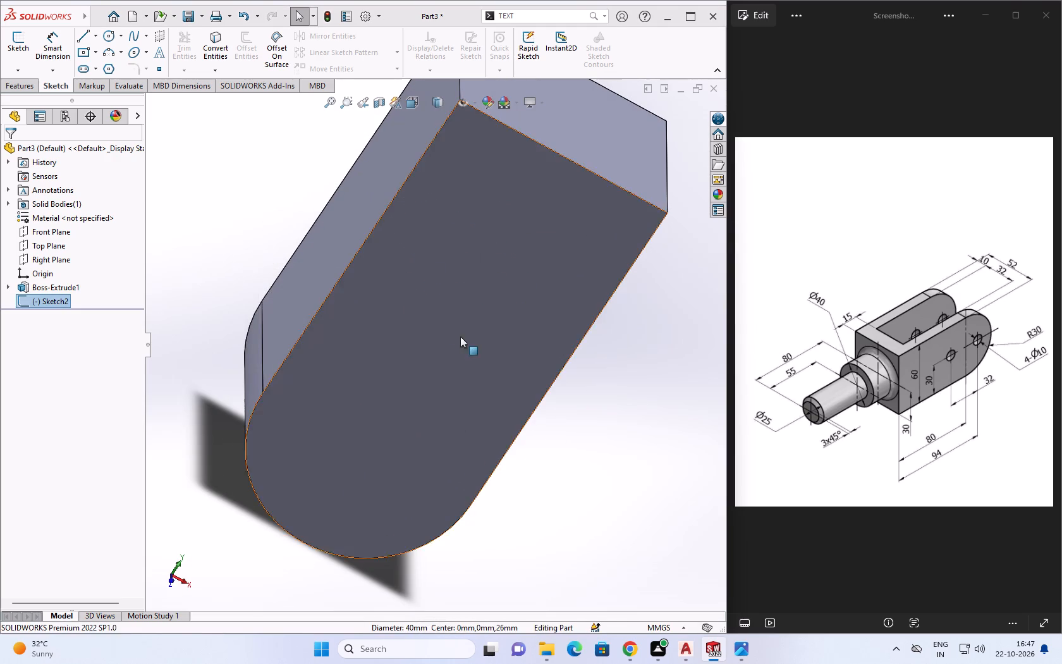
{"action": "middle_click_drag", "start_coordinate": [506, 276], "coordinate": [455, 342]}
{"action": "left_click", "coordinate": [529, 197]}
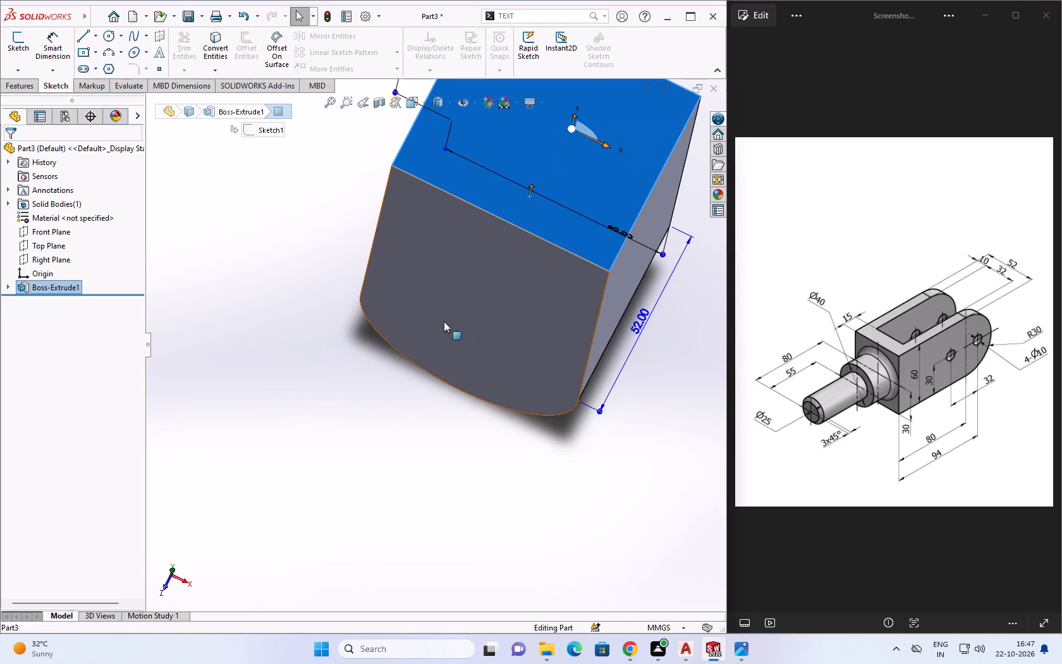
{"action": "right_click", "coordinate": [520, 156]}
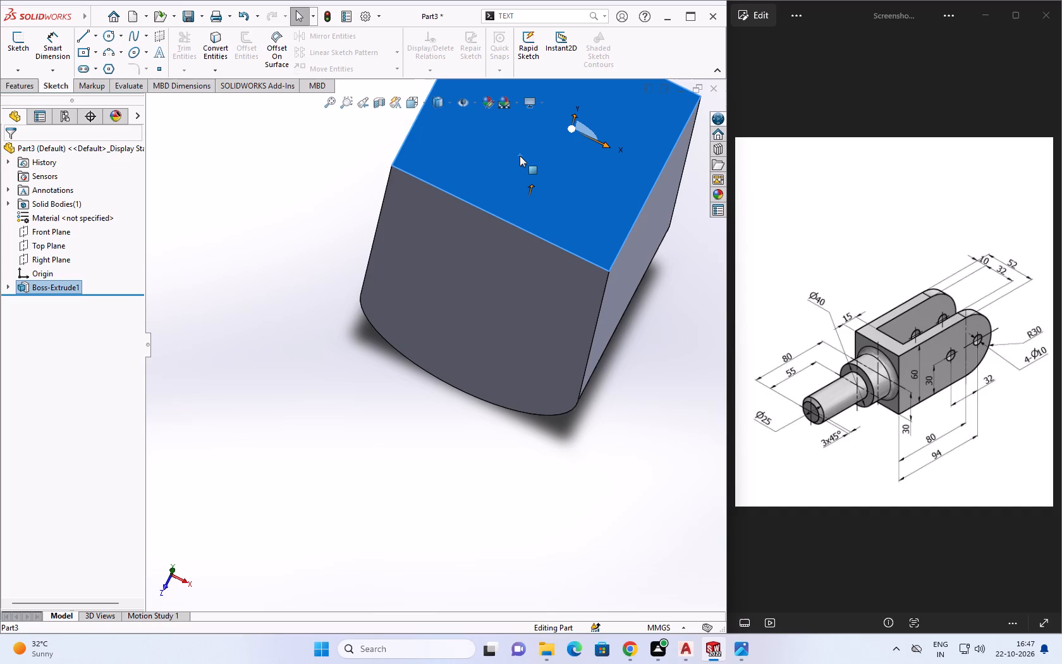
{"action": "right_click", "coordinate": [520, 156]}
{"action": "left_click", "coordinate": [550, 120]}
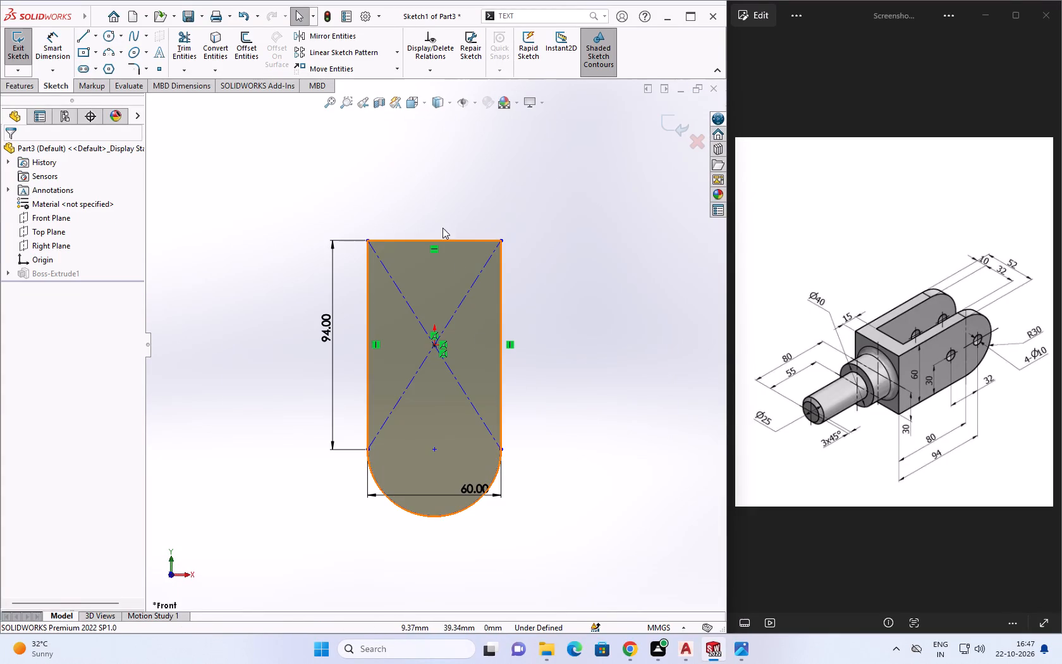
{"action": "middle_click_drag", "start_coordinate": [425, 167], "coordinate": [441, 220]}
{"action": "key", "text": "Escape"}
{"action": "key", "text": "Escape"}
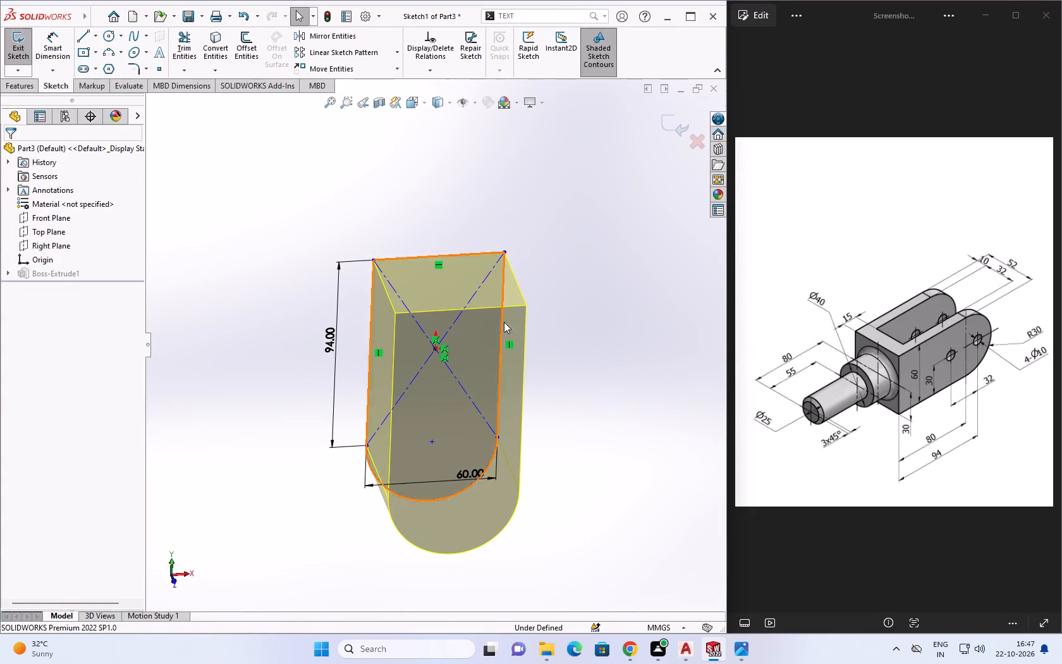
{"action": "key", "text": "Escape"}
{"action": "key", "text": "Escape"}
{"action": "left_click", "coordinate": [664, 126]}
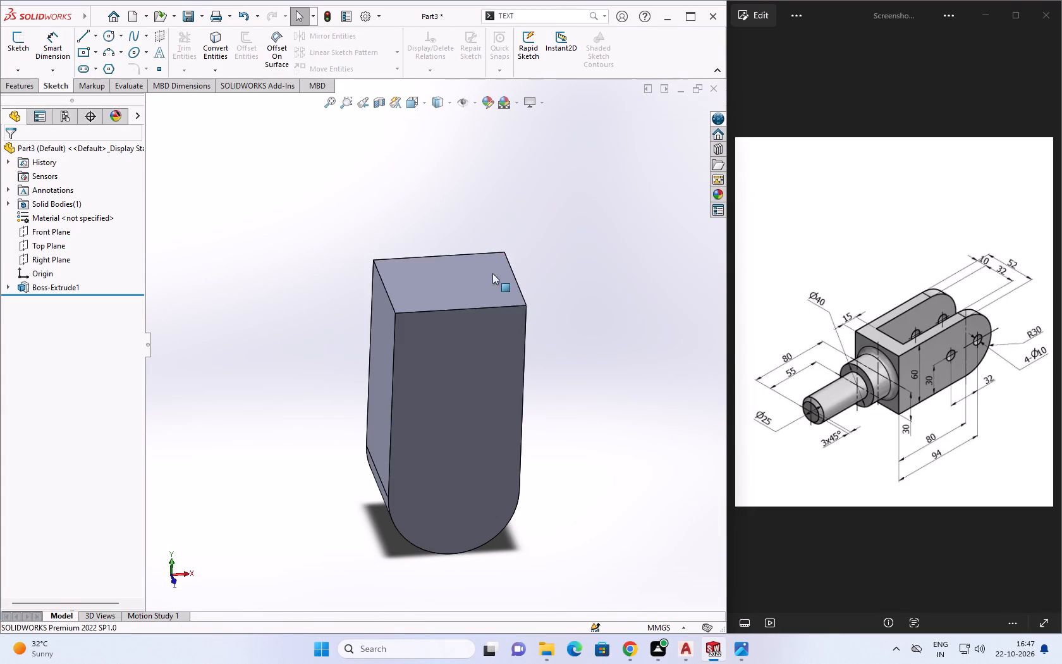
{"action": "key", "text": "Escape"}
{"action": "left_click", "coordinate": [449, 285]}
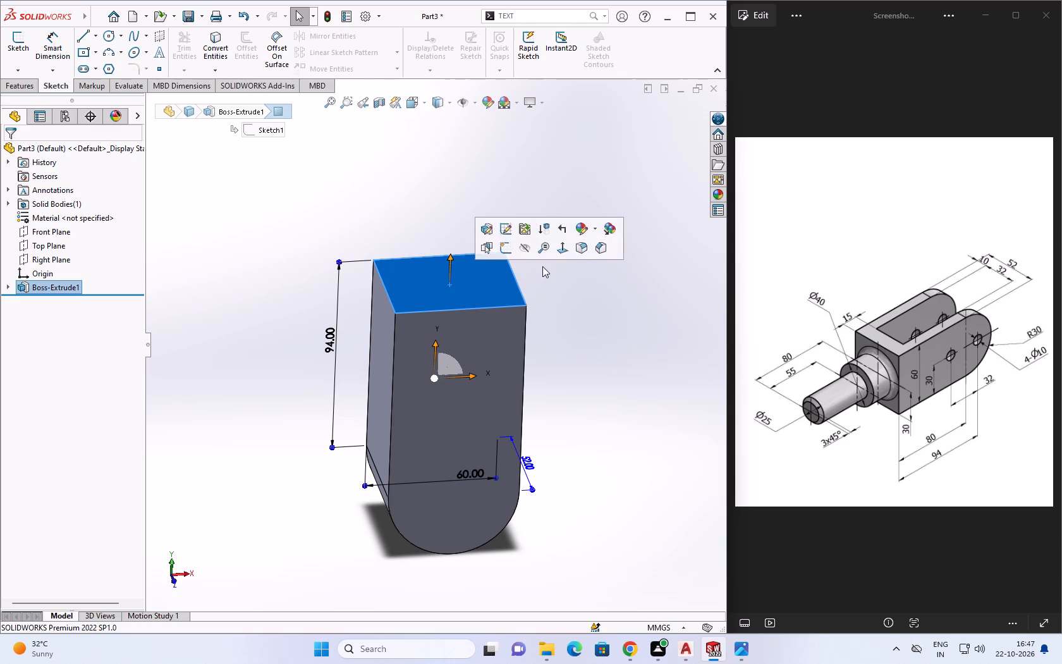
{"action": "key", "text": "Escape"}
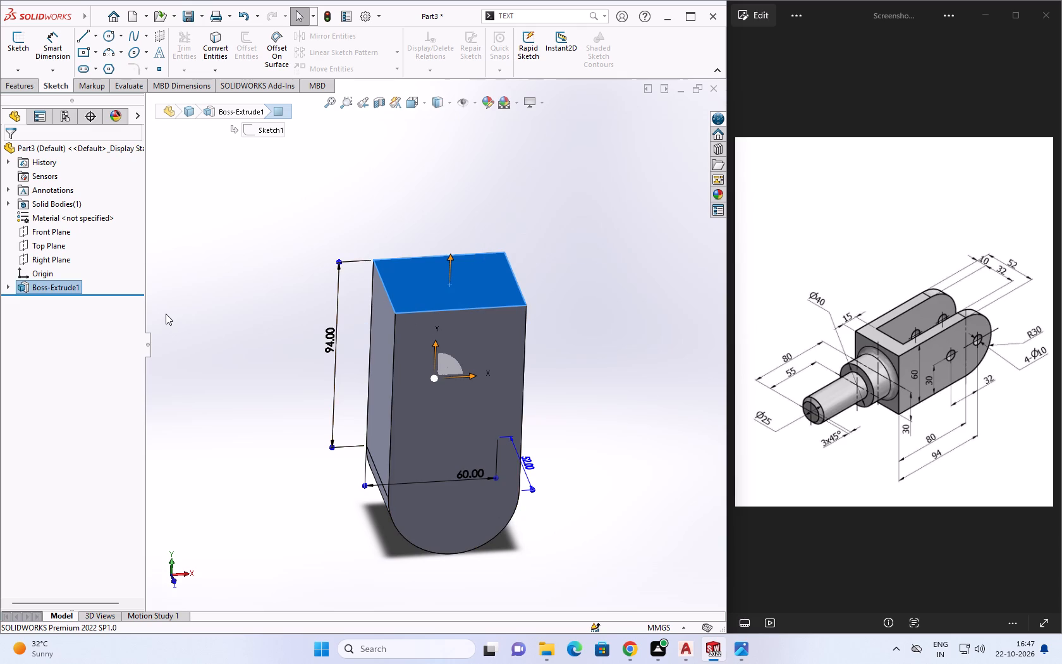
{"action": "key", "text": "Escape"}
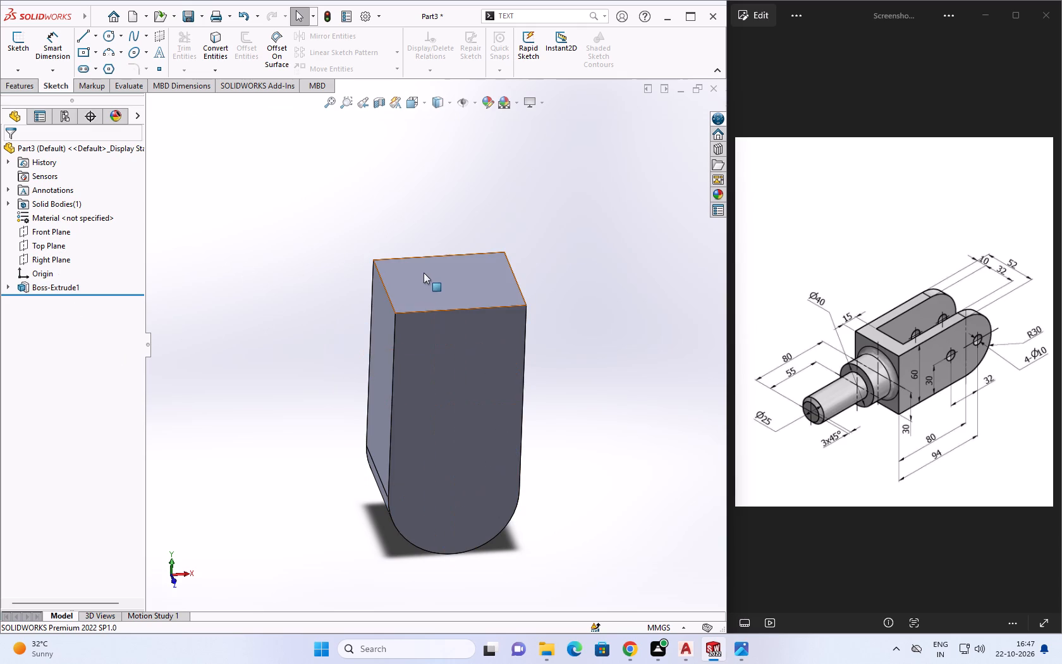
Start a new sketch on the flat rectangular end face of the body.
{"action": "left_click", "coordinate": [425, 278]}
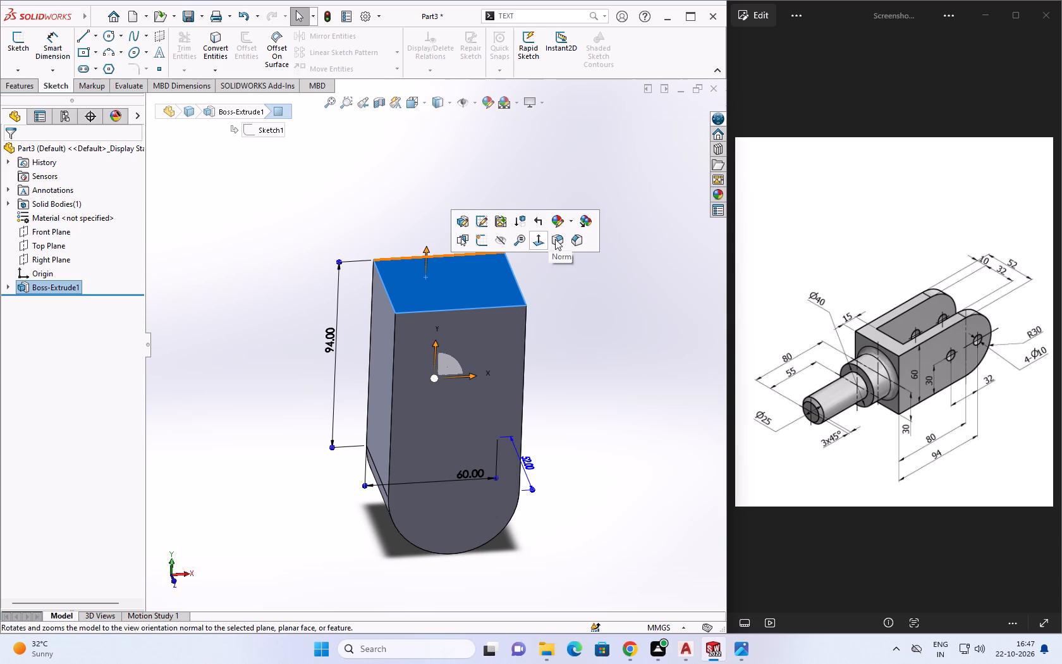
{"action": "left_click", "coordinate": [486, 237]}
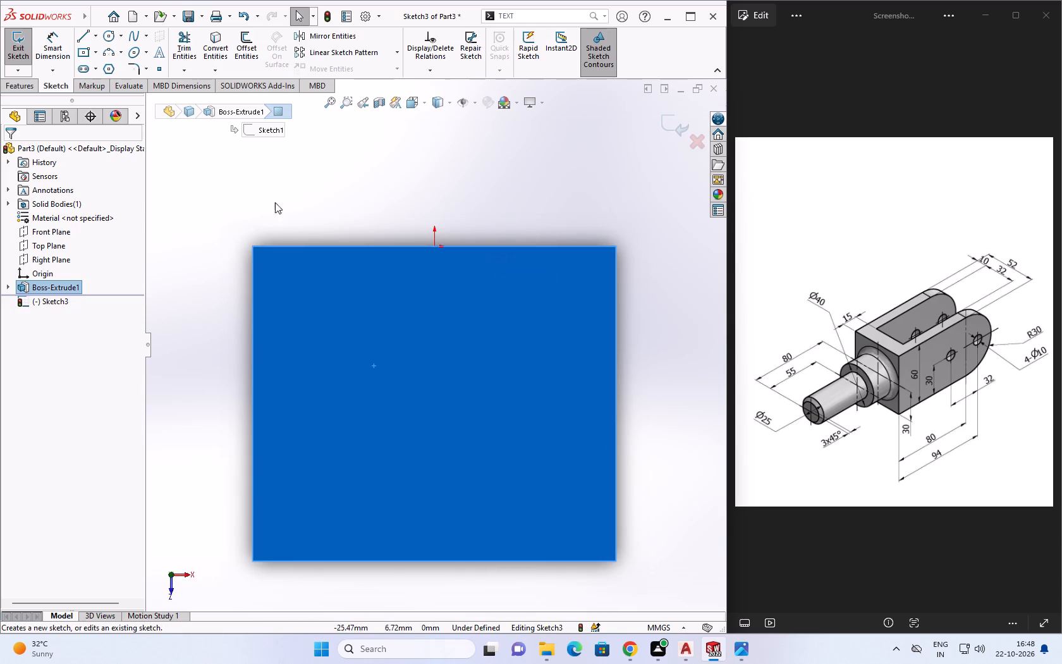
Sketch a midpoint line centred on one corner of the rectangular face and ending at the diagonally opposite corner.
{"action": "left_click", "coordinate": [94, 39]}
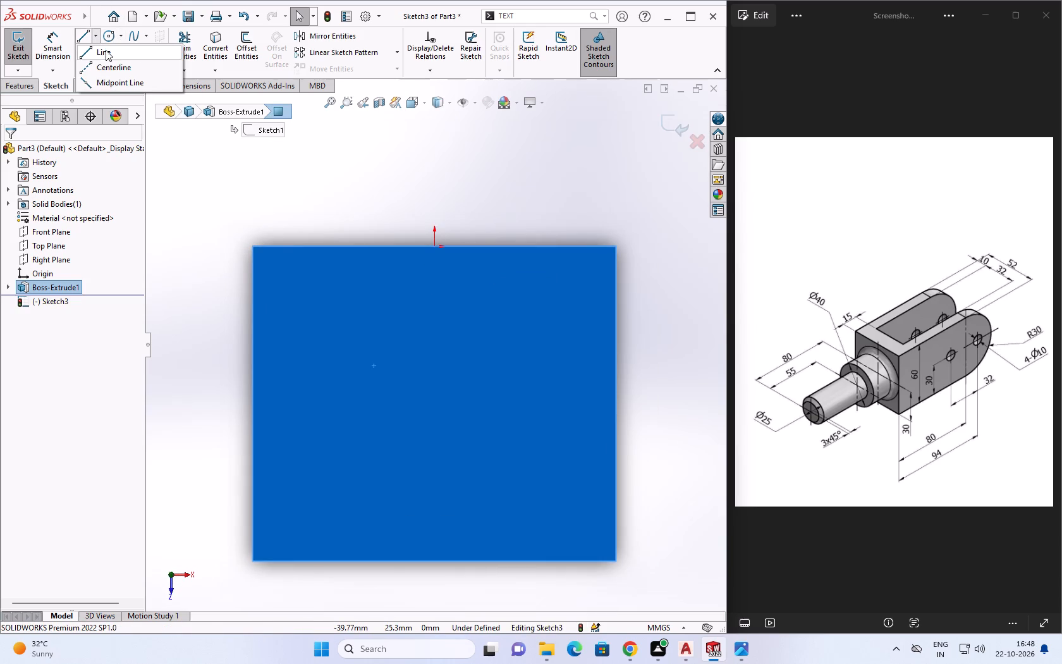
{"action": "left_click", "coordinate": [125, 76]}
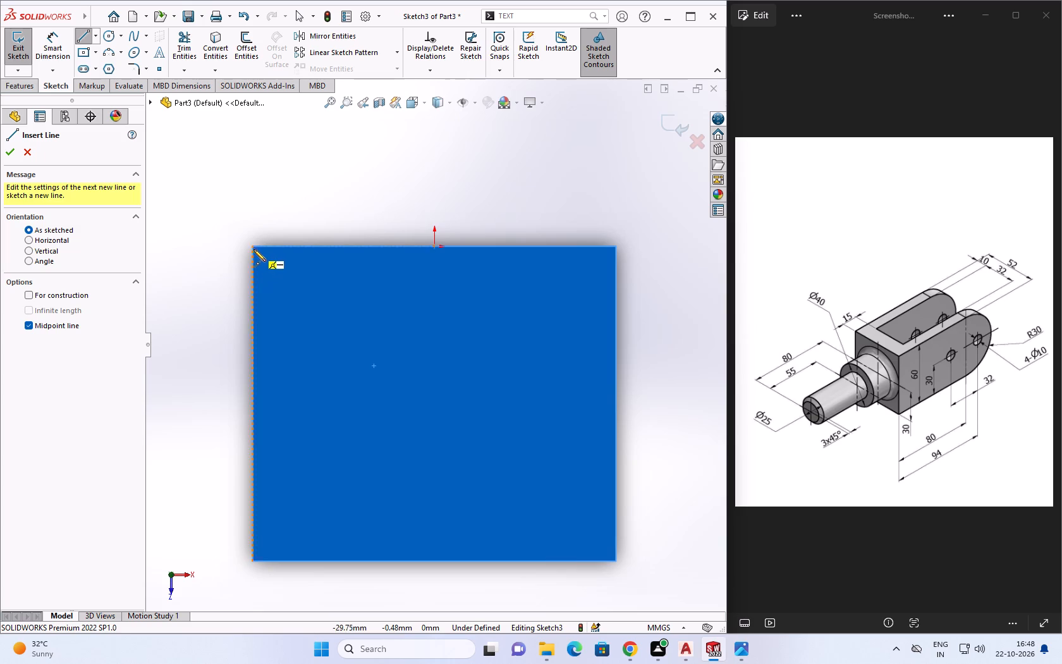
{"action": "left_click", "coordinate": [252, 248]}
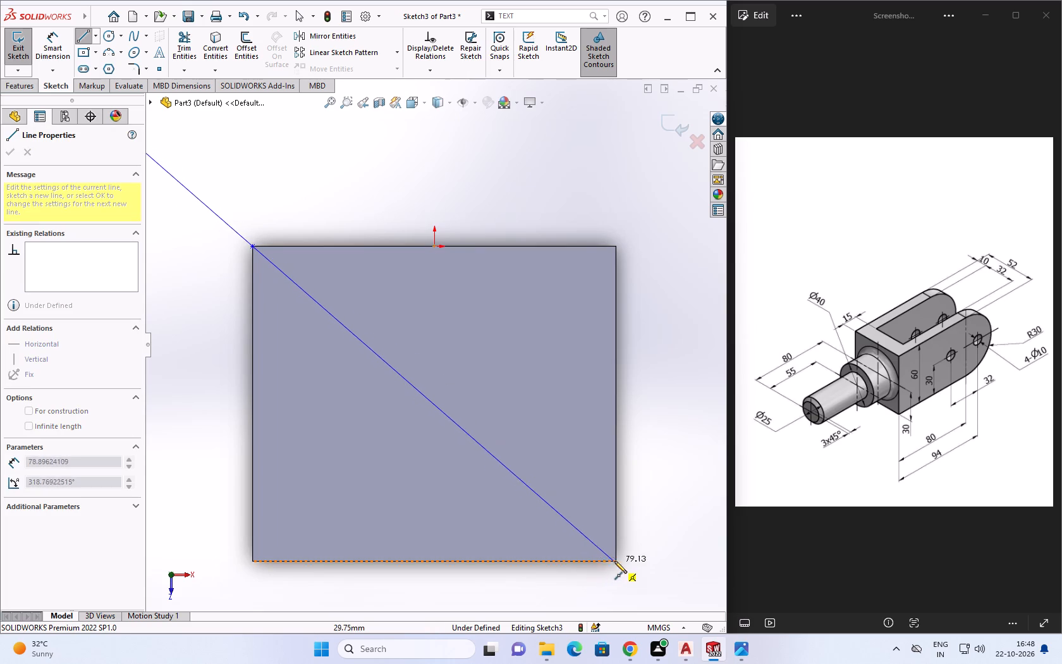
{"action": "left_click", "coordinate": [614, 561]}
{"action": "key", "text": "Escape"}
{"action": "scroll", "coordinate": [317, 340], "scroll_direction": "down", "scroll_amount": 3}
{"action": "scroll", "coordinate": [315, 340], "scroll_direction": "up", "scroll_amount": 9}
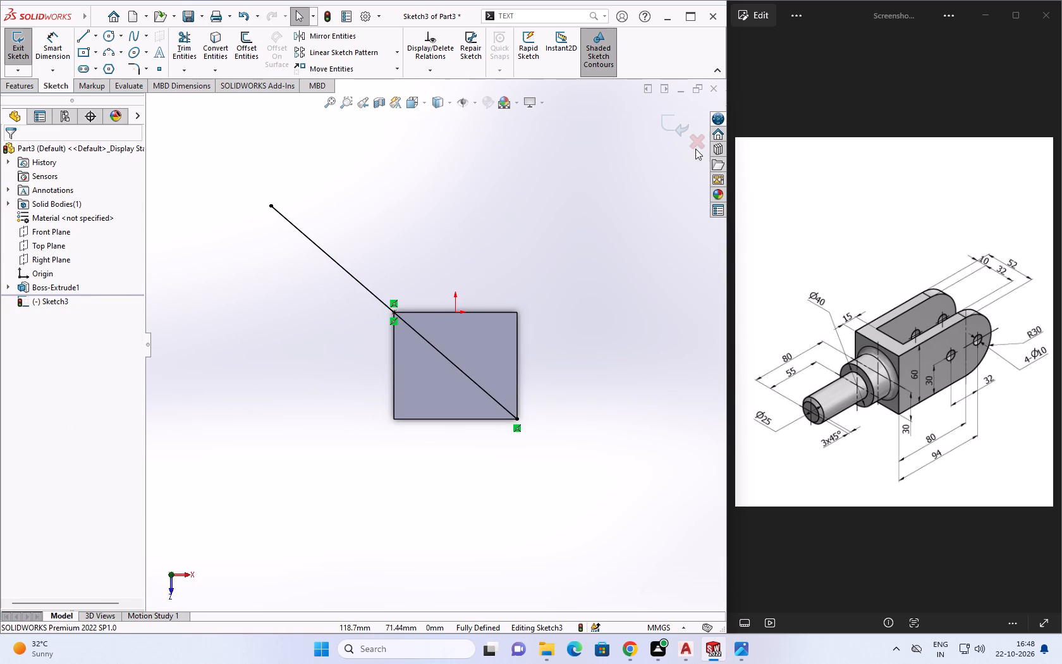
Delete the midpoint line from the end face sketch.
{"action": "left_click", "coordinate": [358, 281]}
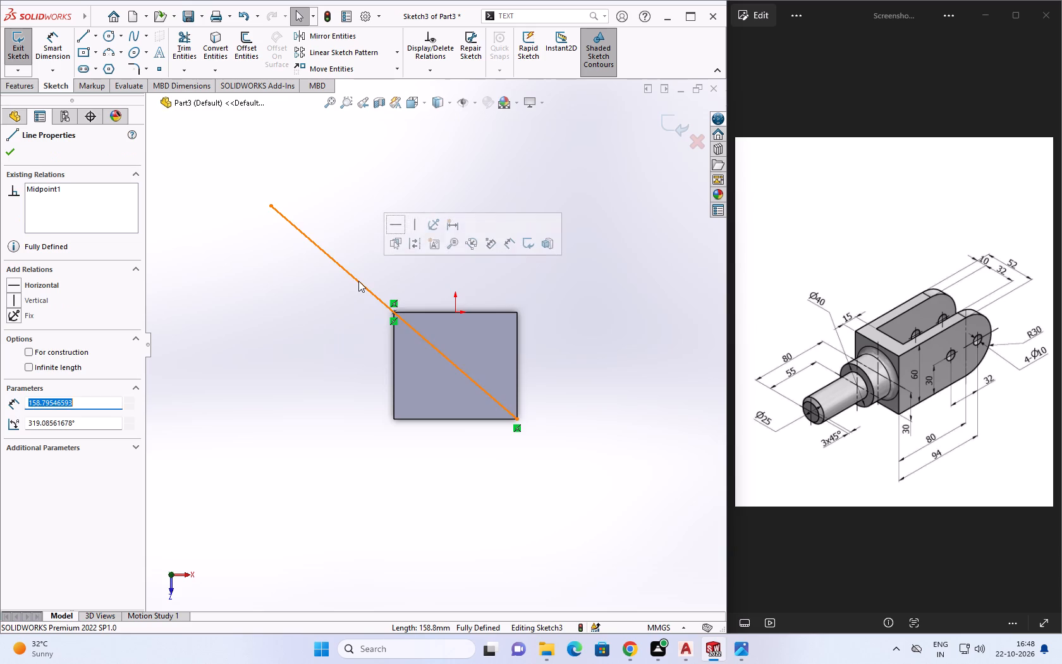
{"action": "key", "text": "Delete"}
Sketch a construction centerline diagonally between opposite corners of the rectangular end face.
{"action": "scroll", "coordinate": [471, 324], "scroll_direction": "down", "scroll_amount": 3}
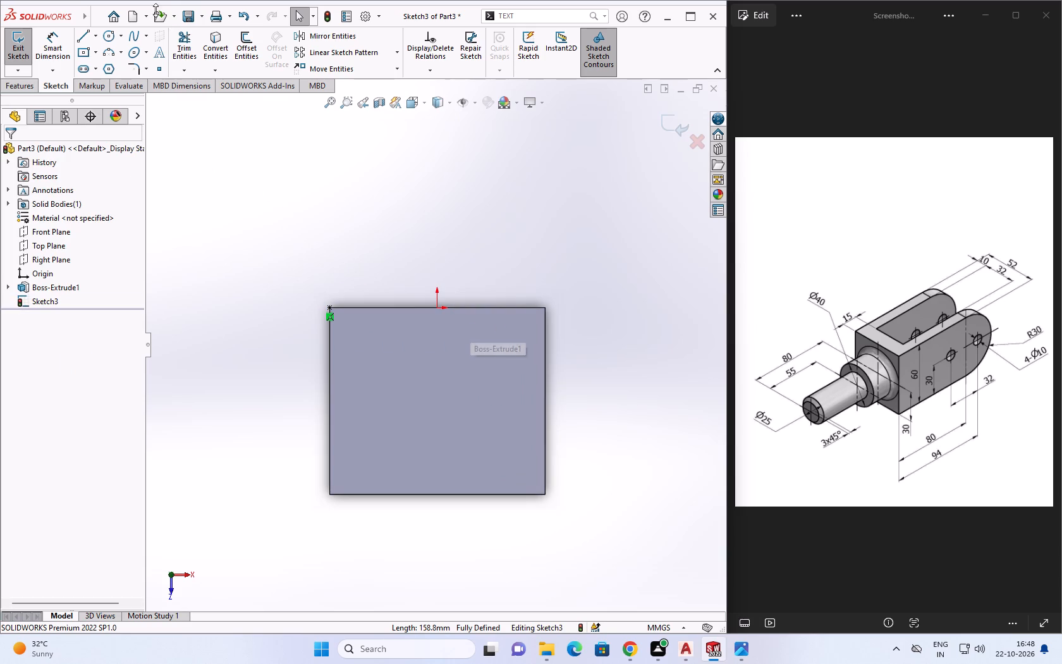
{"action": "left_click", "coordinate": [97, 39]}
{"action": "left_click", "coordinate": [110, 72]}
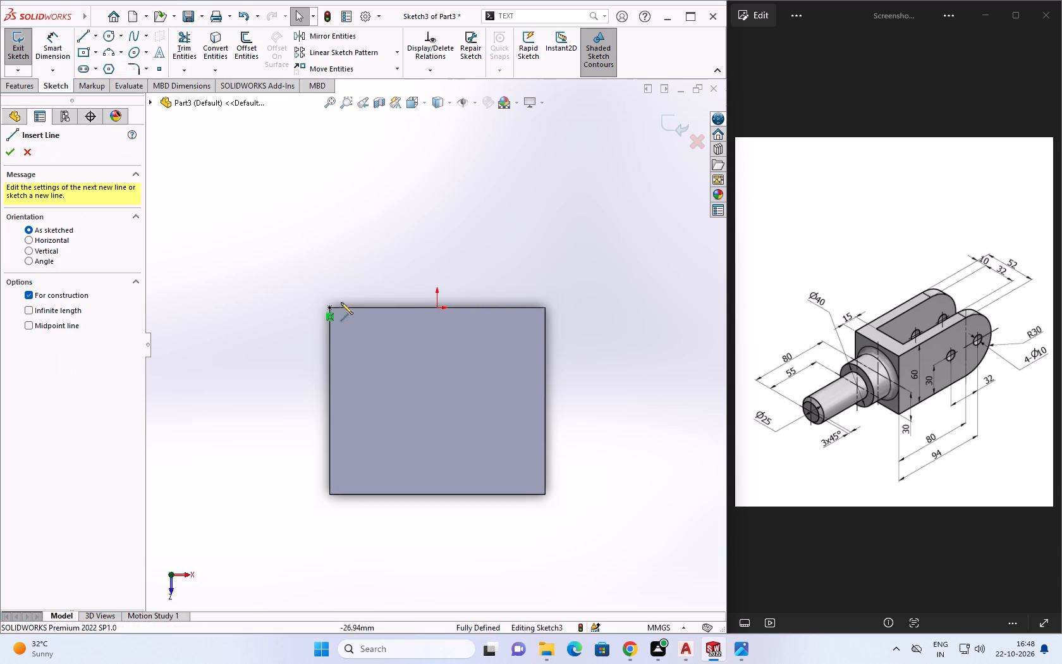
{"action": "left_click", "coordinate": [330, 308]}
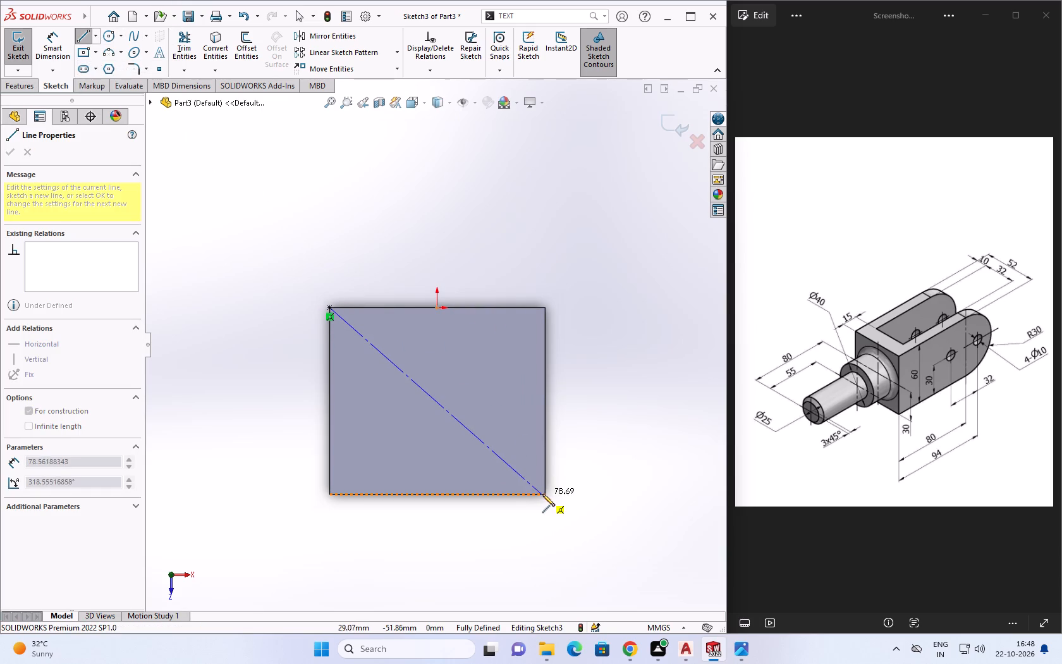
{"action": "left_click", "coordinate": [545, 495]}
{"action": "key", "text": "Escape"}
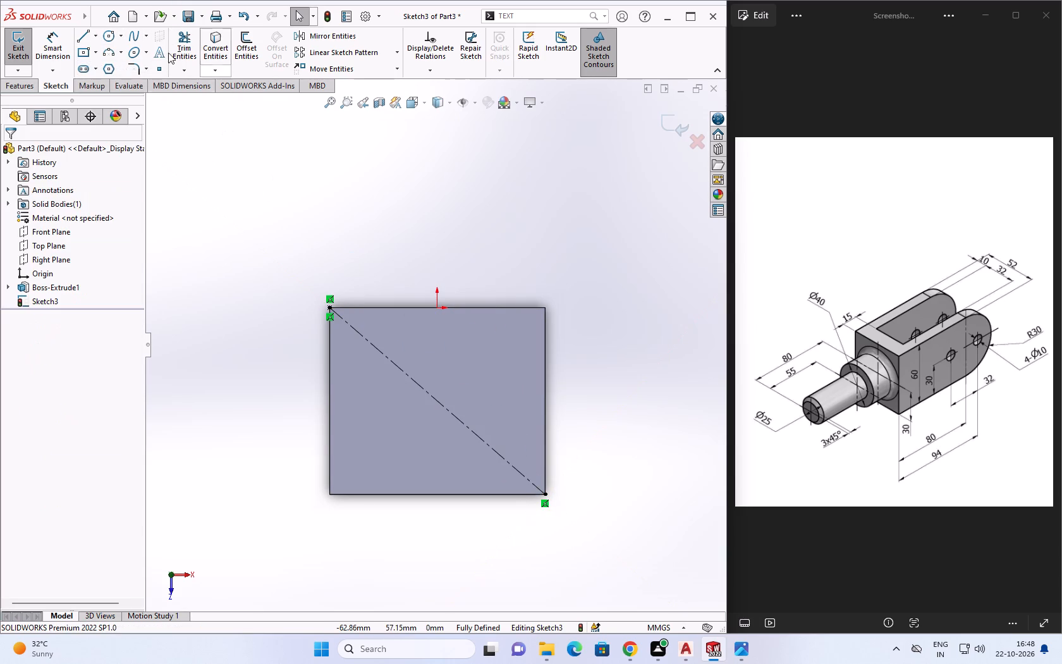
Sketch a circle of radius 20 mm centred on the midpoint of the diagonal centerline.
{"action": "left_click", "coordinate": [111, 37]}
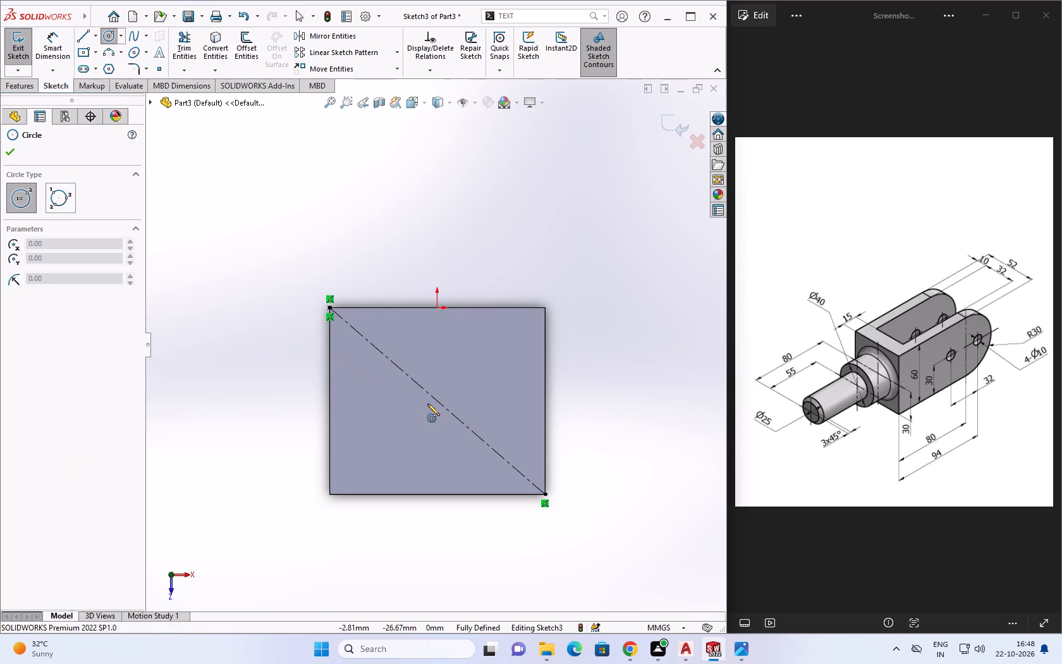
{"action": "left_click", "coordinate": [437, 402]}
{"action": "left_click", "coordinate": [465, 452]}
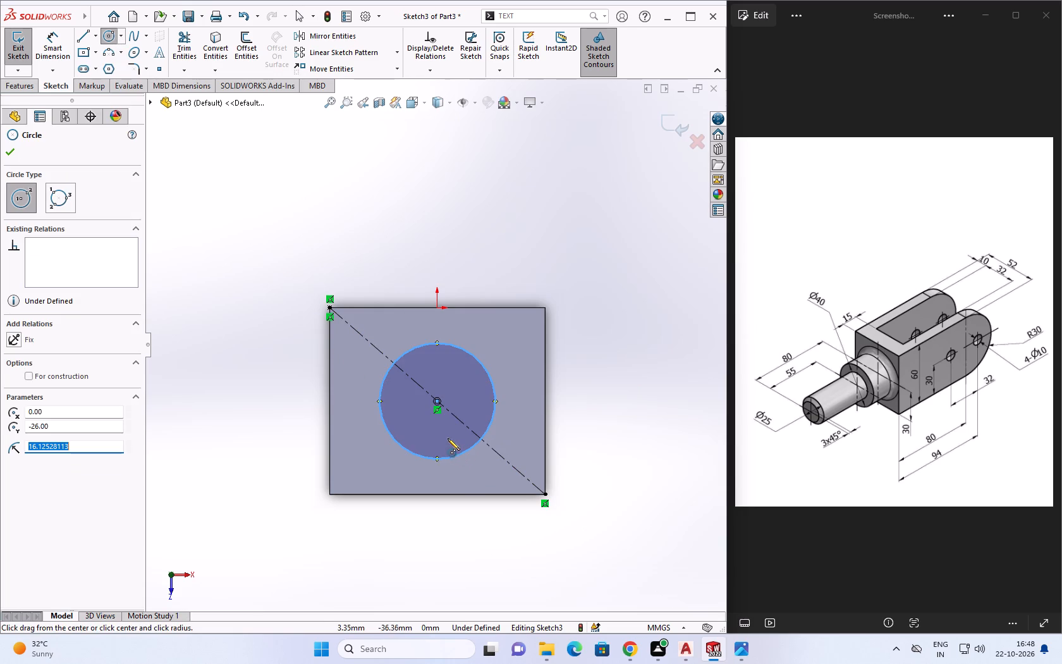
{"action": "type", "text": "20"}
{"action": "key", "text": "Return"}
{"action": "key", "text": "Escape"}
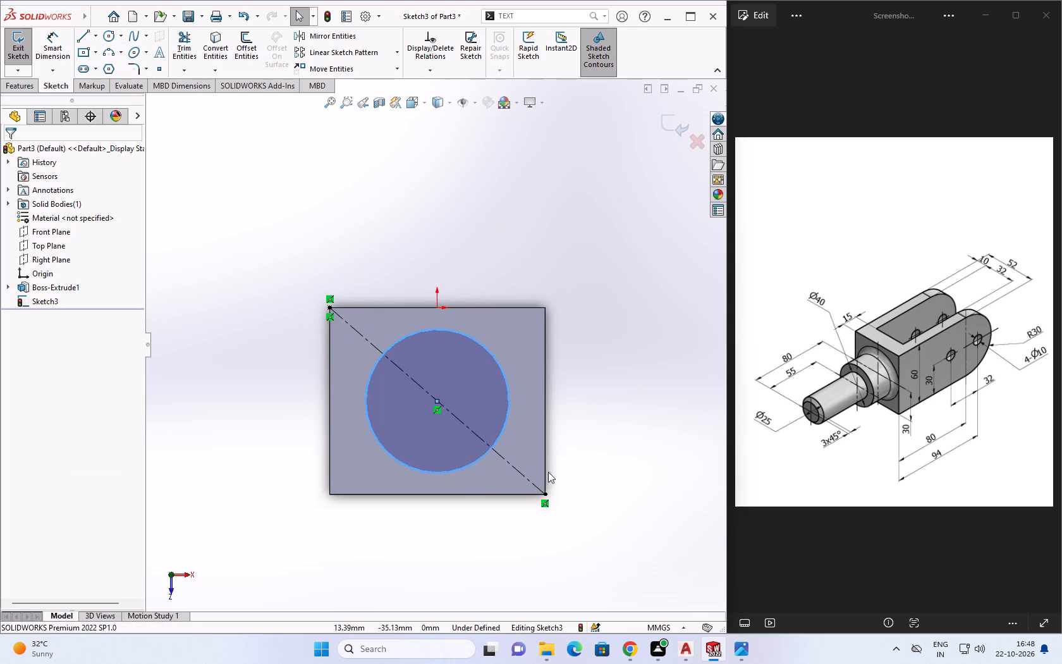
Extrude the circle outward from the end face as a blind boss 15 mm deep, merged with the body.
{"action": "middle_click_drag", "start_coordinate": [500, 507], "coordinate": [525, 398]}
{"action": "scroll", "coordinate": [525, 398], "scroll_direction": "down", "scroll_amount": 1}
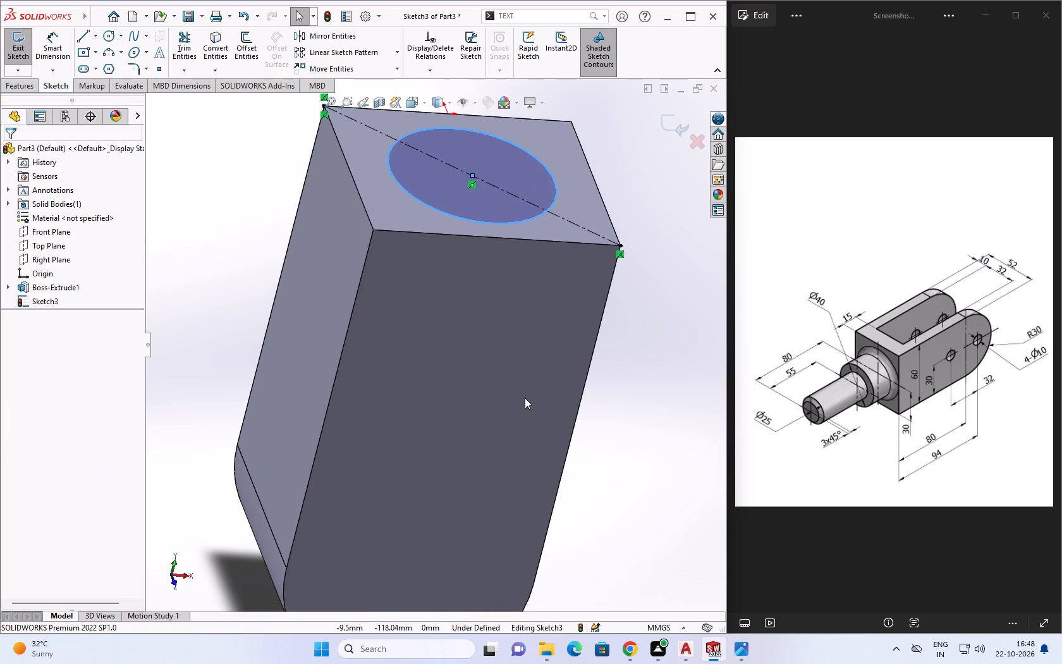
{"action": "middle_click_drag", "start_coordinate": [652, 374], "coordinate": [622, 390]}
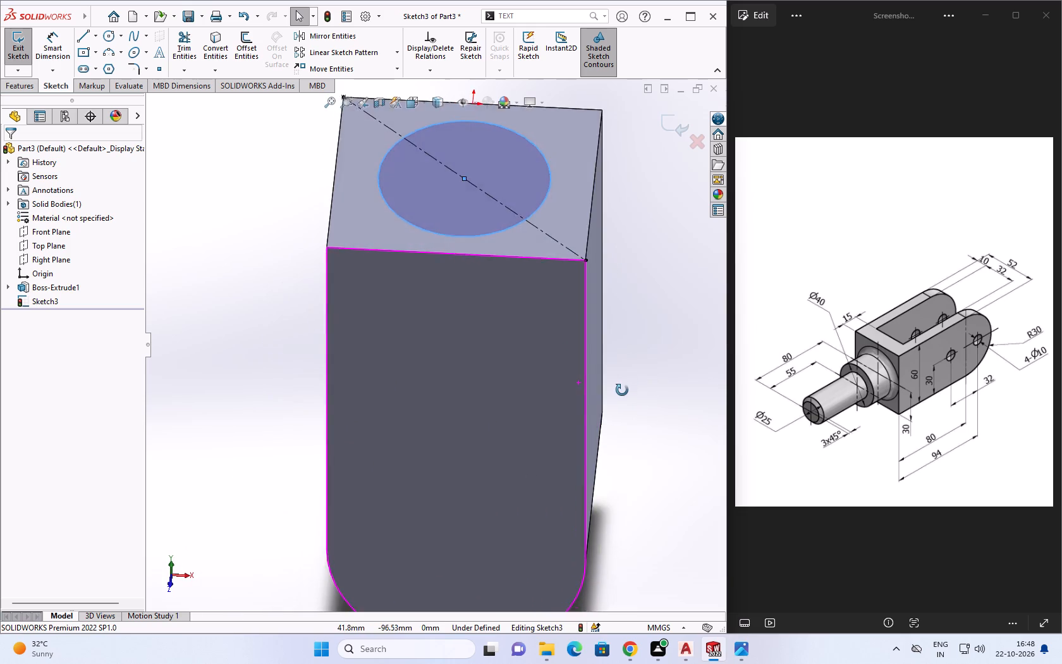
{"action": "middle_click_drag", "start_coordinate": [622, 390], "coordinate": [638, 343]}
{"action": "scroll", "coordinate": [638, 343], "scroll_direction": "down", "scroll_amount": 2}
{"action": "scroll", "coordinate": [629, 333], "scroll_direction": "up", "scroll_amount": 7}
{"action": "middle_click_drag", "start_coordinate": [572, 322], "coordinate": [516, 274]}
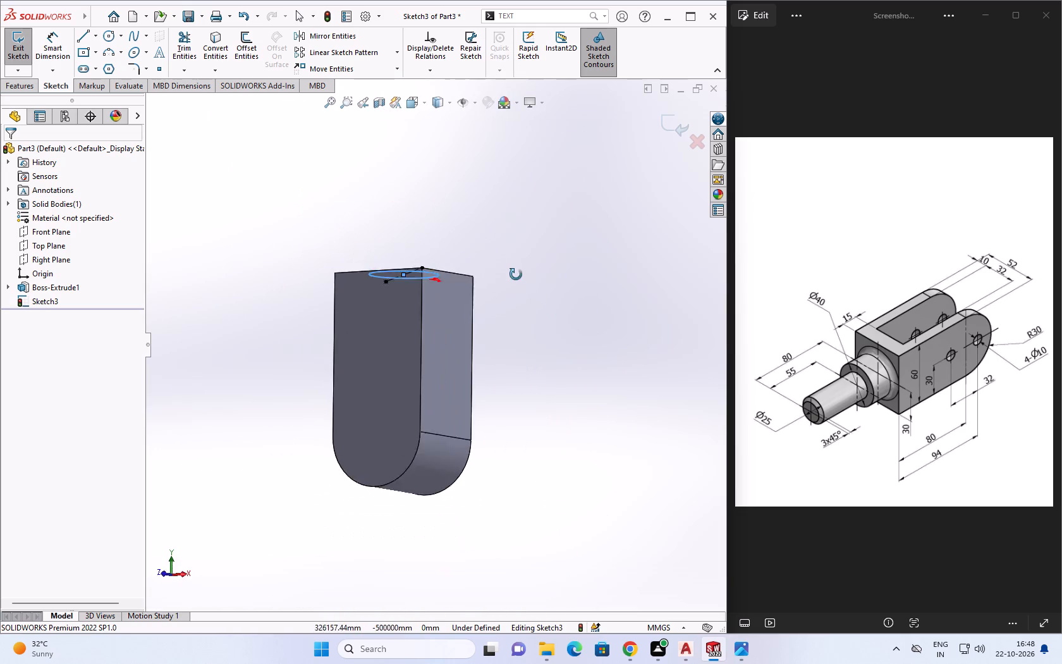
{"action": "middle_click_drag", "start_coordinate": [516, 274], "coordinate": [504, 307]}
{"action": "left_click", "coordinate": [28, 89]}
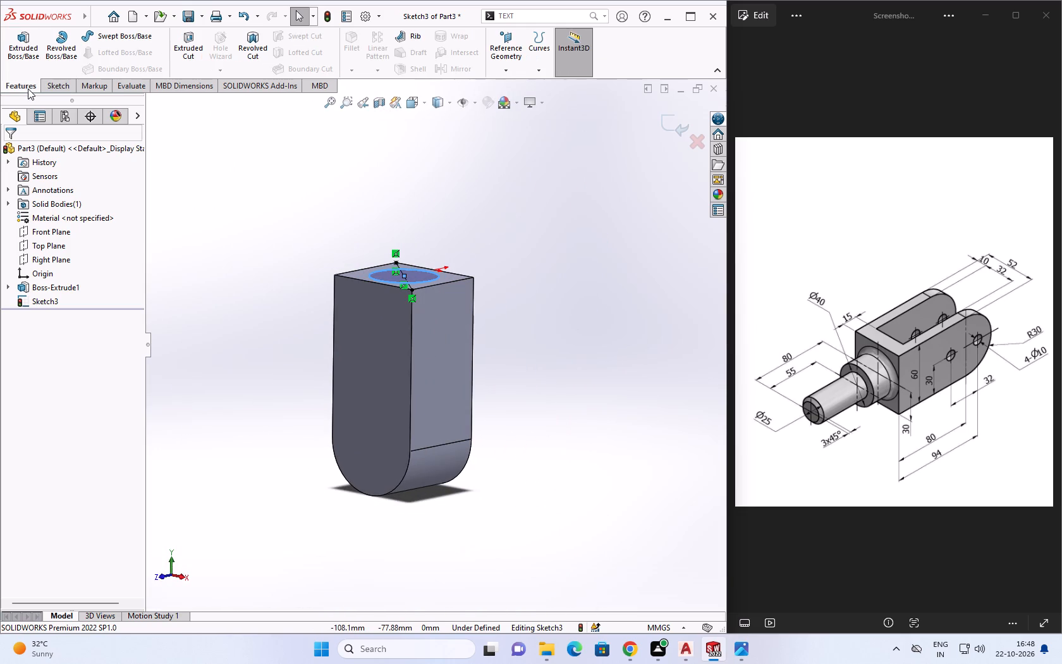
{"action": "left_click", "coordinate": [23, 55]}
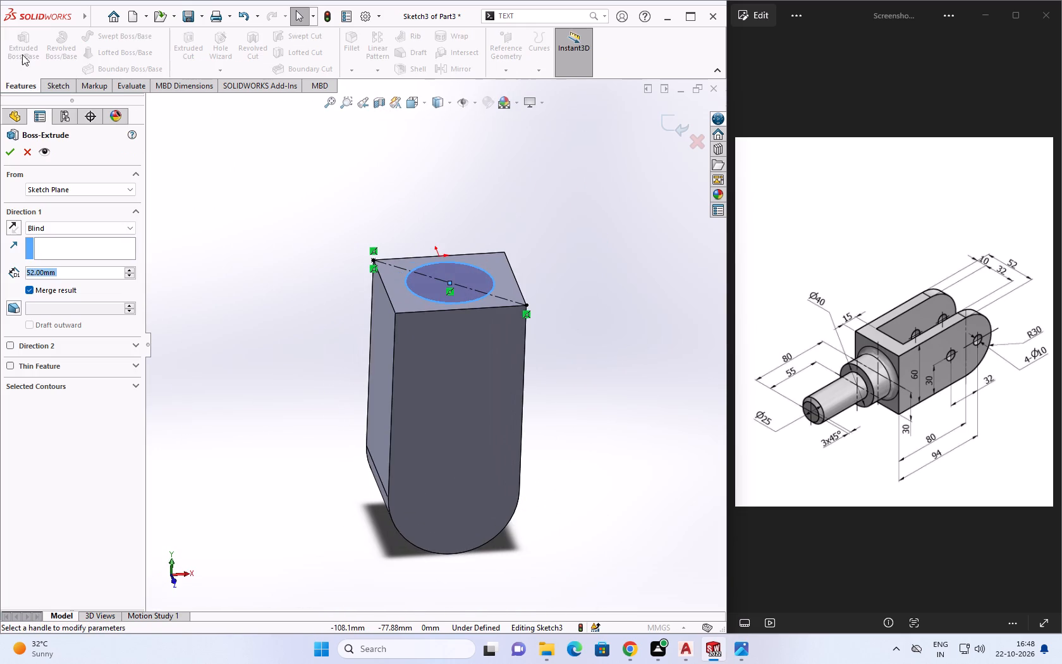
{"action": "type", "text": "20"}
{"action": "key", "text": "Return"}
{"action": "middle_click_drag", "start_coordinate": [236, 366], "coordinate": [239, 304]}
{"action": "double_click", "coordinate": [83, 271]}
{"action": "type", "text": "15"}
{"action": "key", "text": "Return"}
{"action": "left_click", "coordinate": [11, 151]}
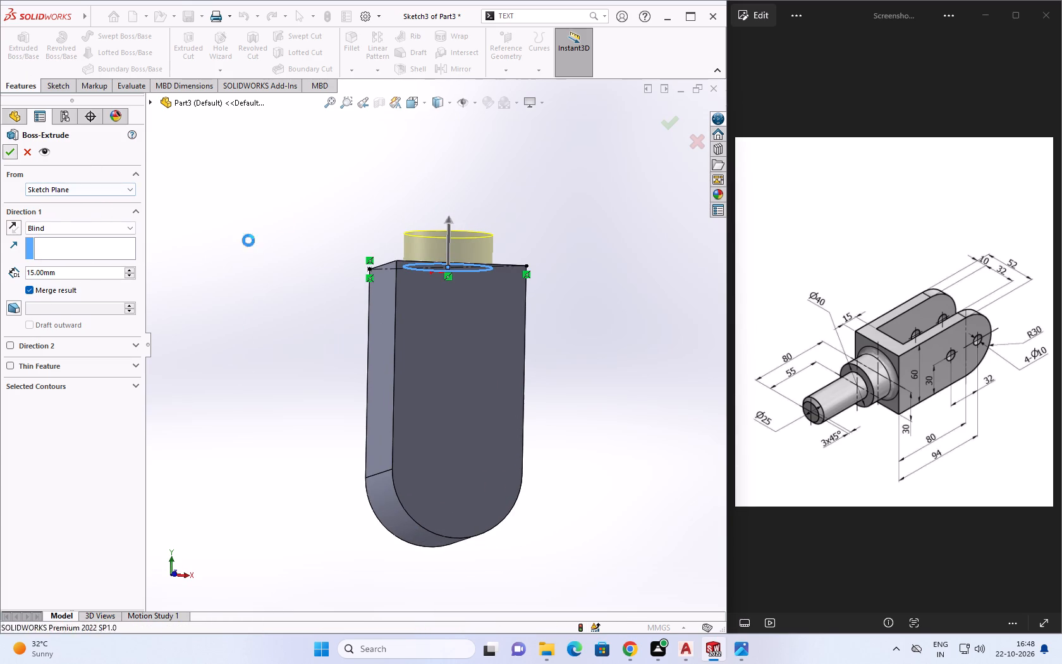
{"action": "middle_click_drag", "start_coordinate": [291, 230], "coordinate": [311, 341]}
{"action": "key", "text": "Escape"}
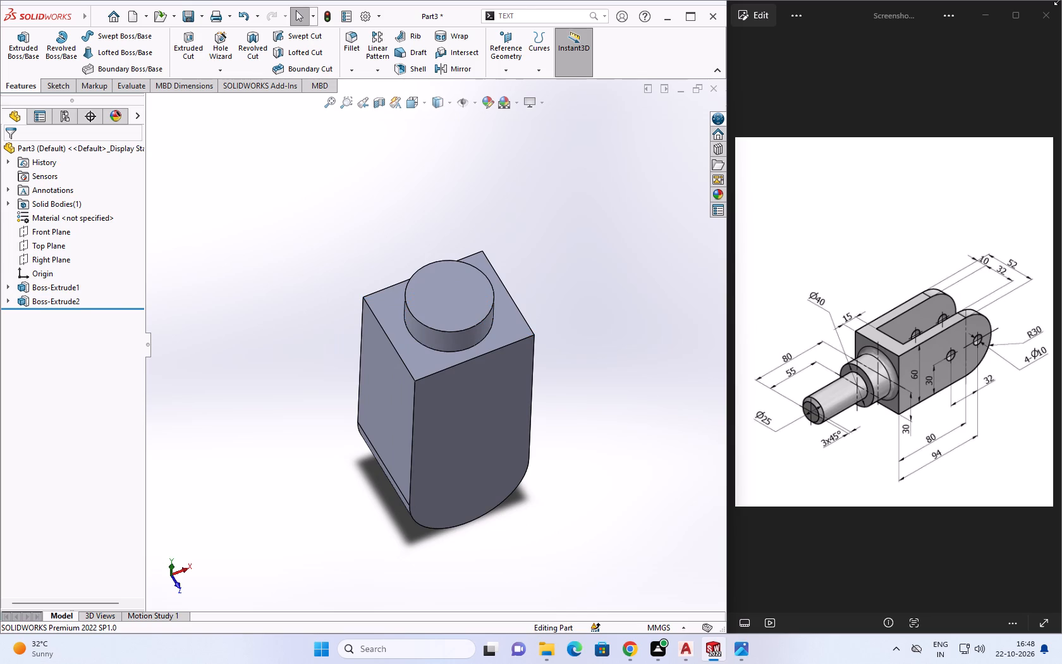
Fillet the edge where the round collar meets the flat end face with a 6 mm symmetric radius.
{"action": "left_click", "coordinate": [348, 45]}
{"action": "left_click", "coordinate": [441, 350]}
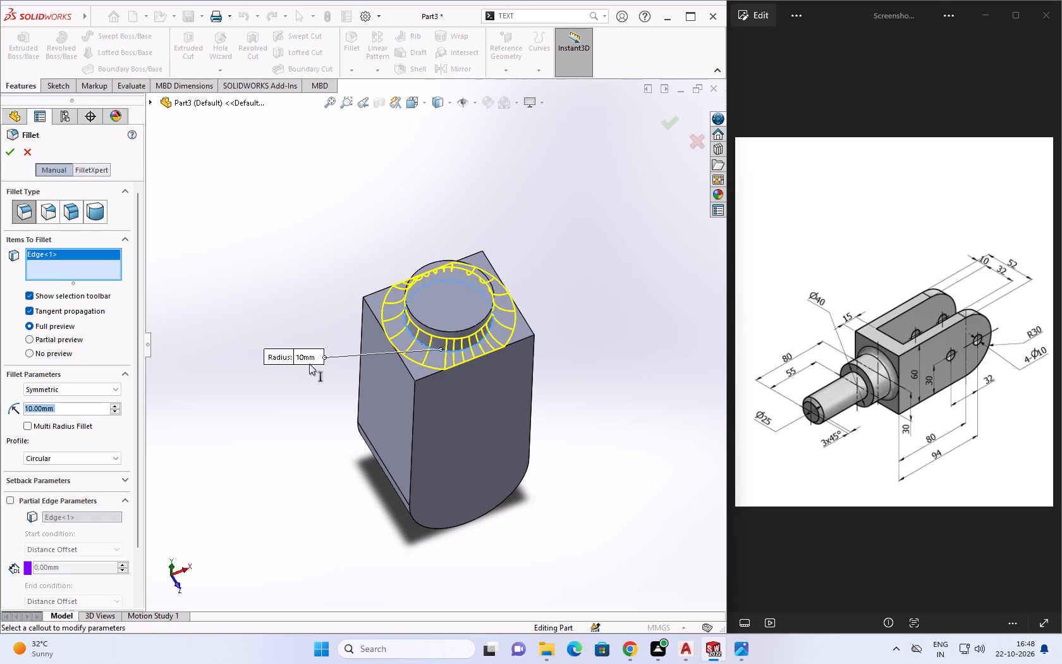
{"action": "key", "text": "2"}
{"action": "key", "text": "Return"}
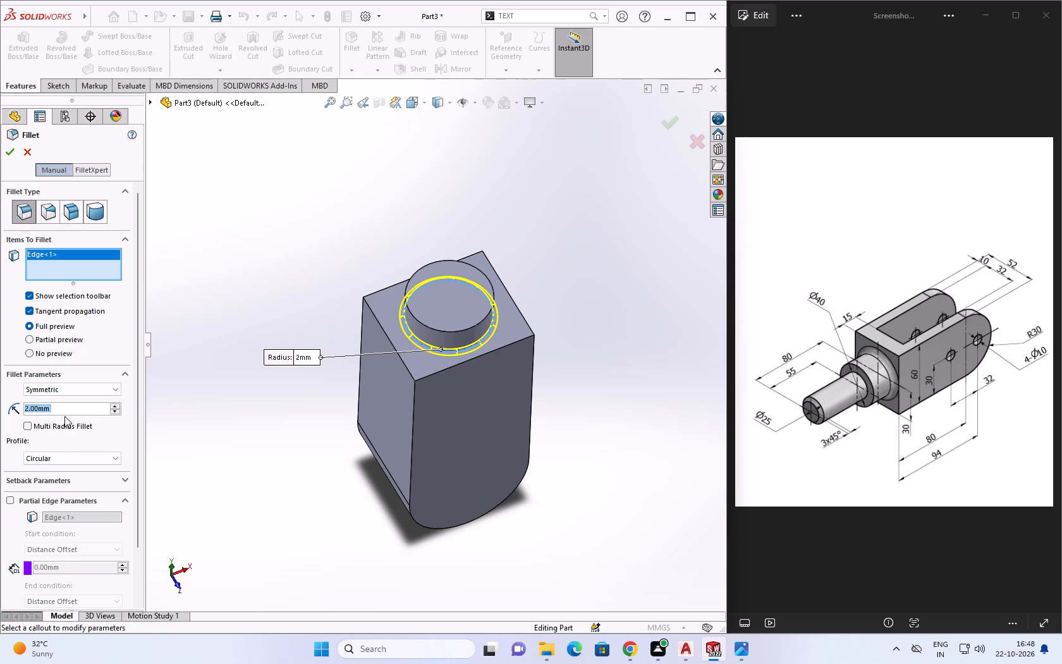
{"action": "key", "text": "6"}
{"action": "key", "text": "Return"}
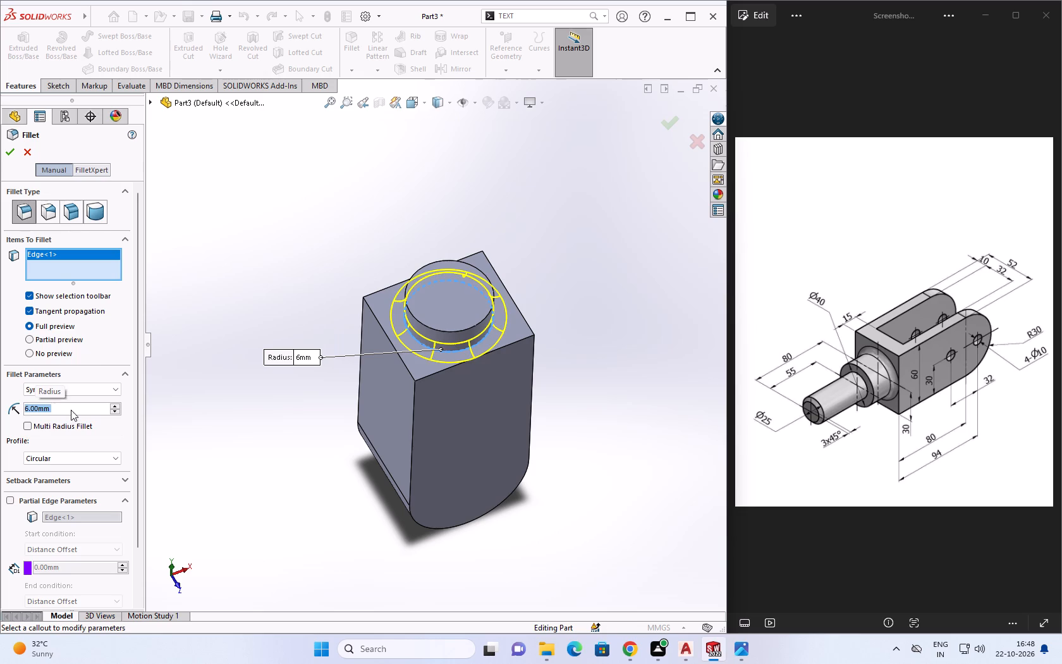
{"action": "middle_click_drag", "start_coordinate": [317, 451], "coordinate": [300, 510]}
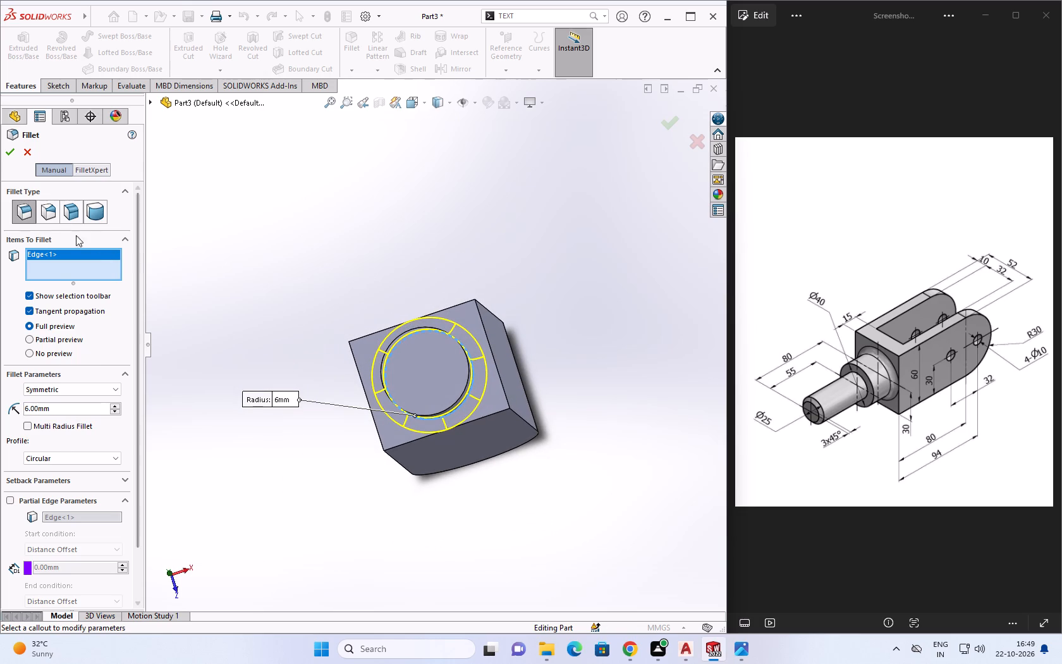
{"action": "left_click", "coordinate": [9, 156]}
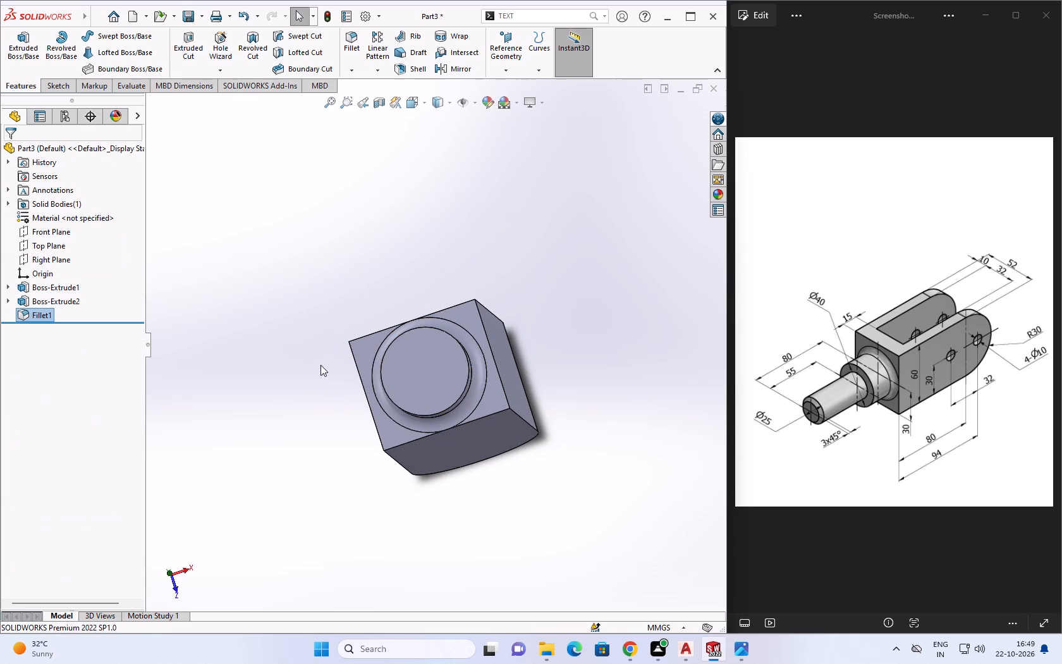
{"action": "key", "text": "Escape"}
Sketch a circle of radius 12.5 mm on the round collar's end face, centred on the collar.
{"action": "middle_click_drag", "start_coordinate": [390, 406], "coordinate": [432, 337]}
{"action": "left_click", "coordinate": [502, 284]}
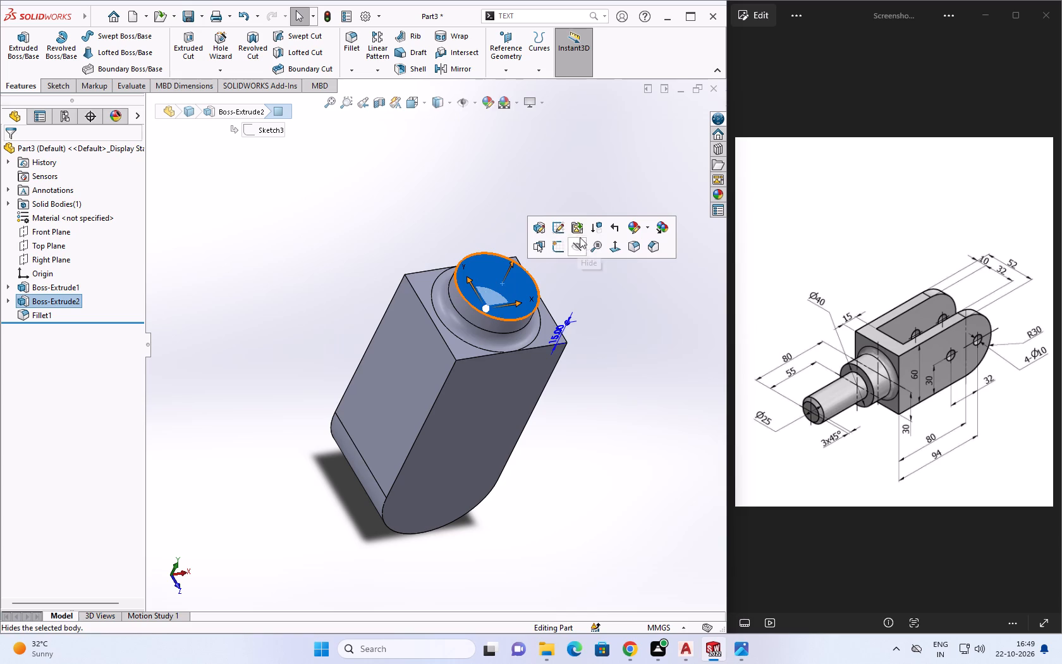
{"action": "left_click", "coordinate": [559, 245]}
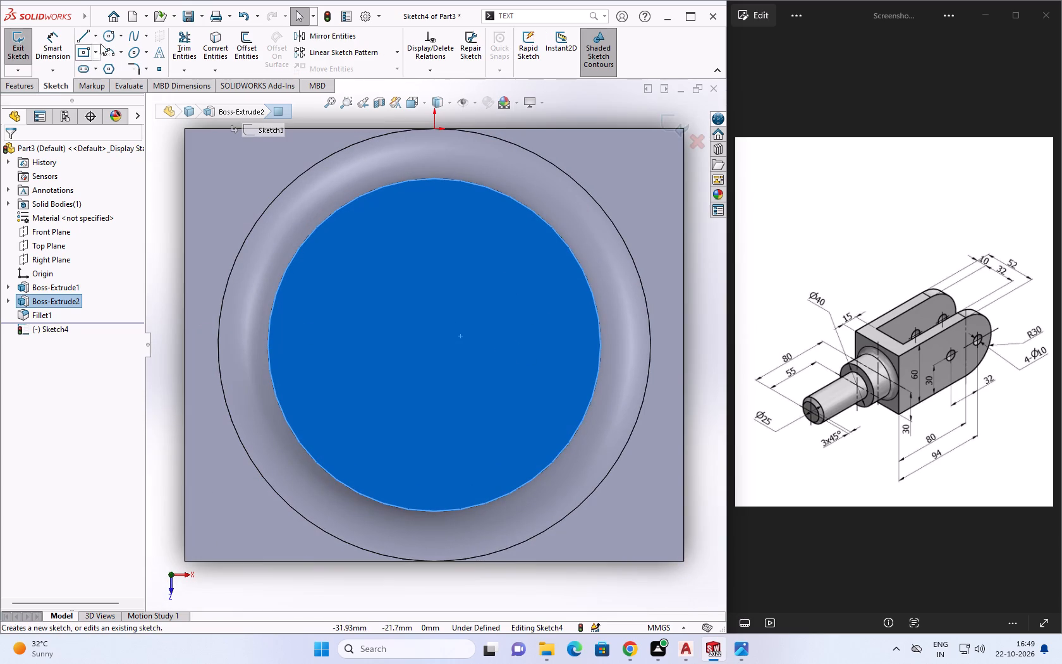
{"action": "left_click", "coordinate": [104, 38]}
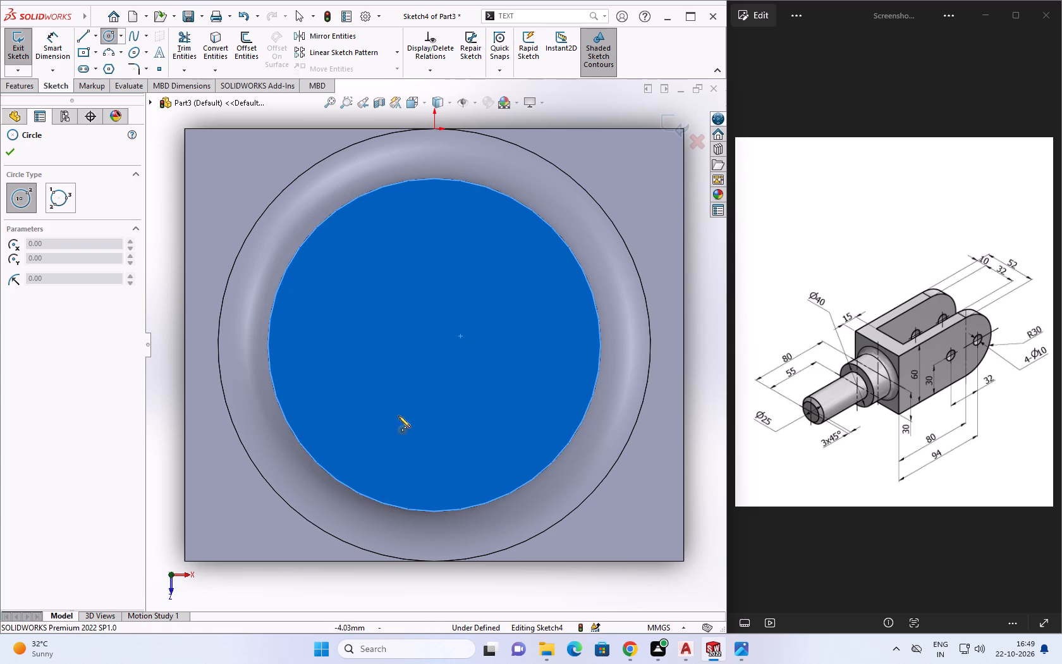
{"action": "left_click", "coordinate": [434, 345]}
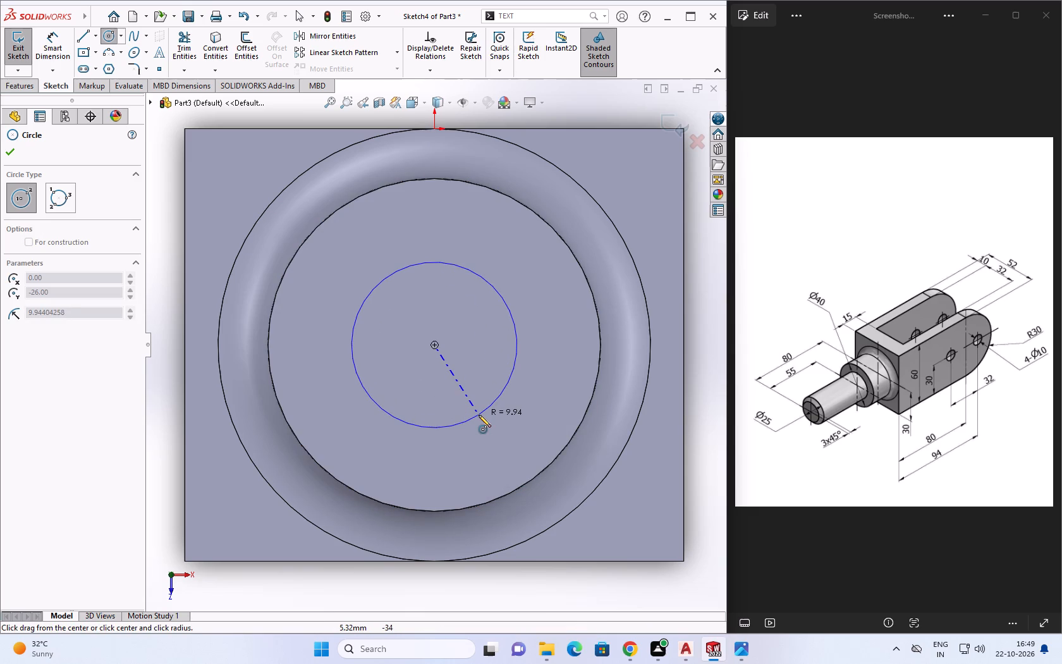
{"action": "left_click", "coordinate": [477, 416]}
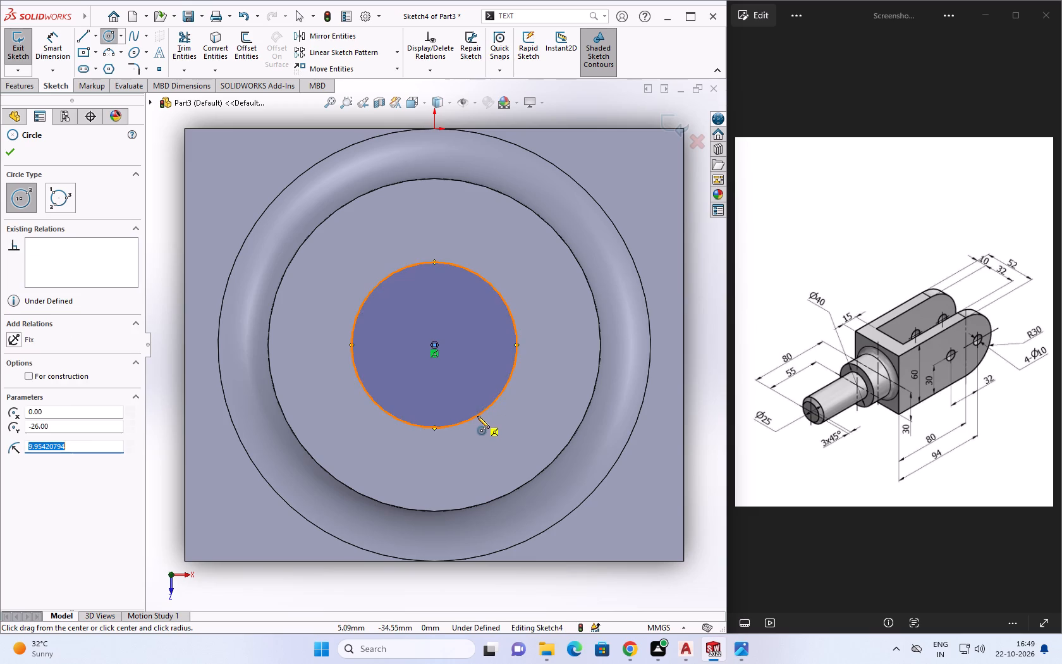
{"action": "type", "text": "25/2"}
{"action": "key", "text": "Return"}
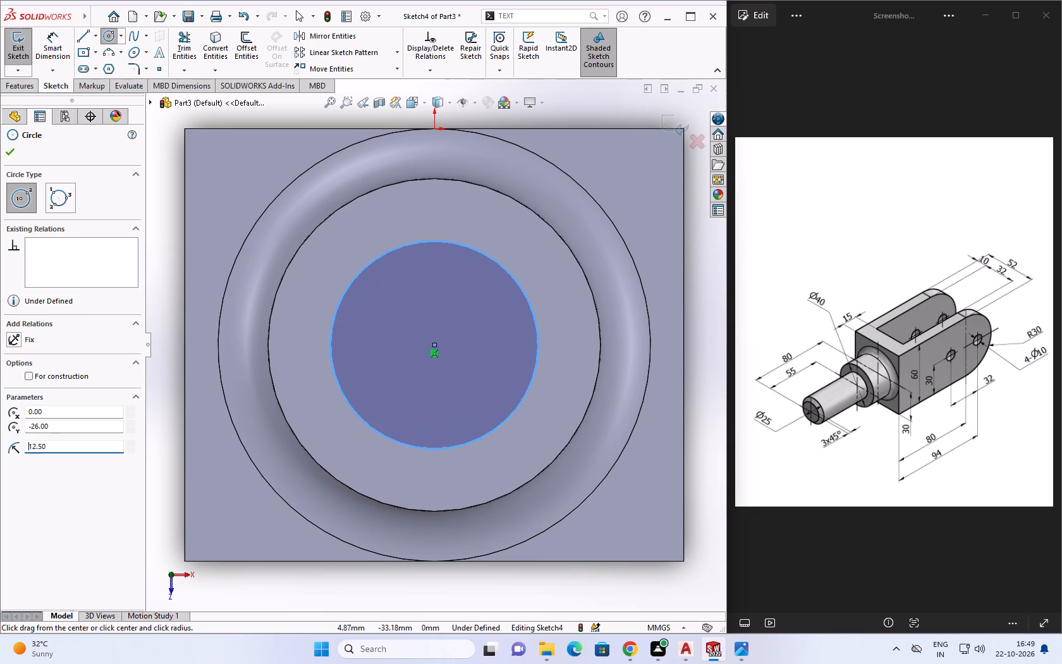
{"action": "key", "text": "Escape"}
Extrude the circle outward from the collar as a blind boss 55 mm deep, merged with the body, to form the shank.
{"action": "scroll", "coordinate": [504, 377], "scroll_direction": "down", "scroll_amount": 4}
{"action": "scroll", "coordinate": [505, 373], "scroll_direction": "up", "scroll_amount": 6}
{"action": "middle_click_drag", "start_coordinate": [582, 436], "coordinate": [579, 437]}
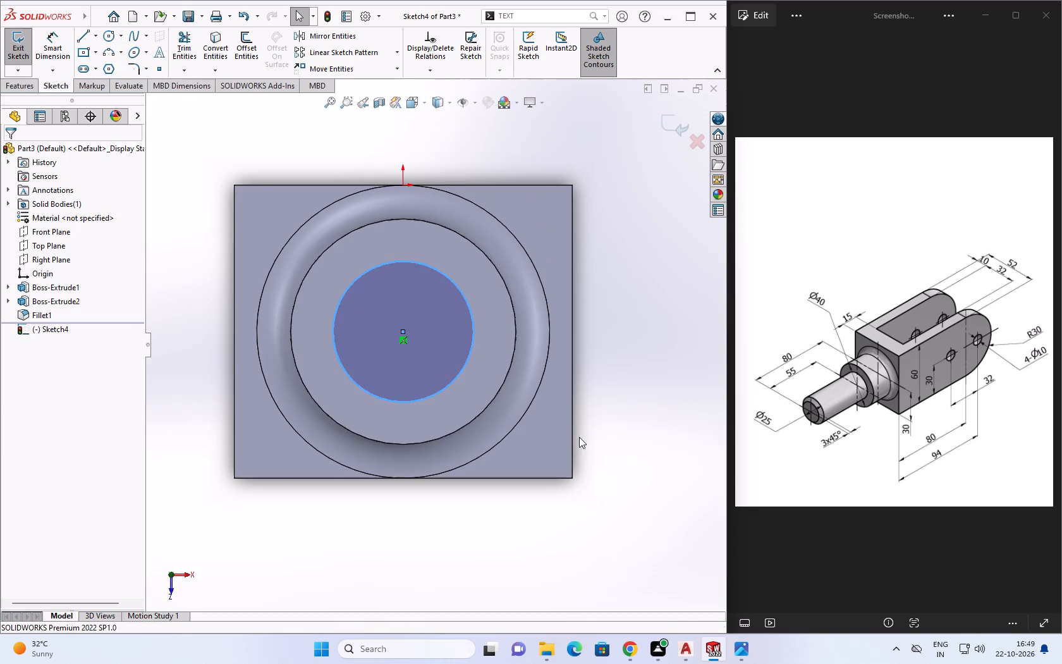
{"action": "middle_click_drag", "start_coordinate": [579, 437], "coordinate": [535, 353]}
{"action": "scroll", "coordinate": [500, 350], "scroll_direction": "up", "scroll_amount": 5}
{"action": "scroll", "coordinate": [284, 367], "scroll_direction": "up", "scroll_amount": 1}
{"action": "middle_click_drag", "start_coordinate": [284, 367], "coordinate": [329, 306]}
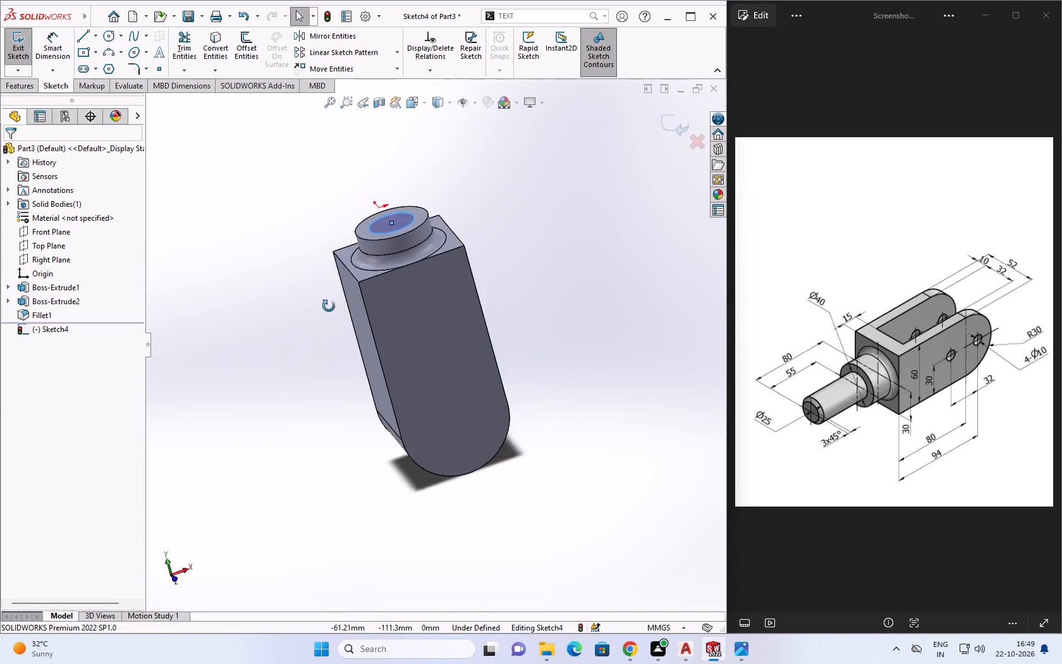
{"action": "middle_click_drag", "start_coordinate": [329, 306], "coordinate": [407, 278]}
{"action": "scroll", "coordinate": [453, 142], "scroll_direction": "up", "scroll_amount": 4}
{"action": "scroll", "coordinate": [444, 168], "scroll_direction": "down", "scroll_amount": 3}
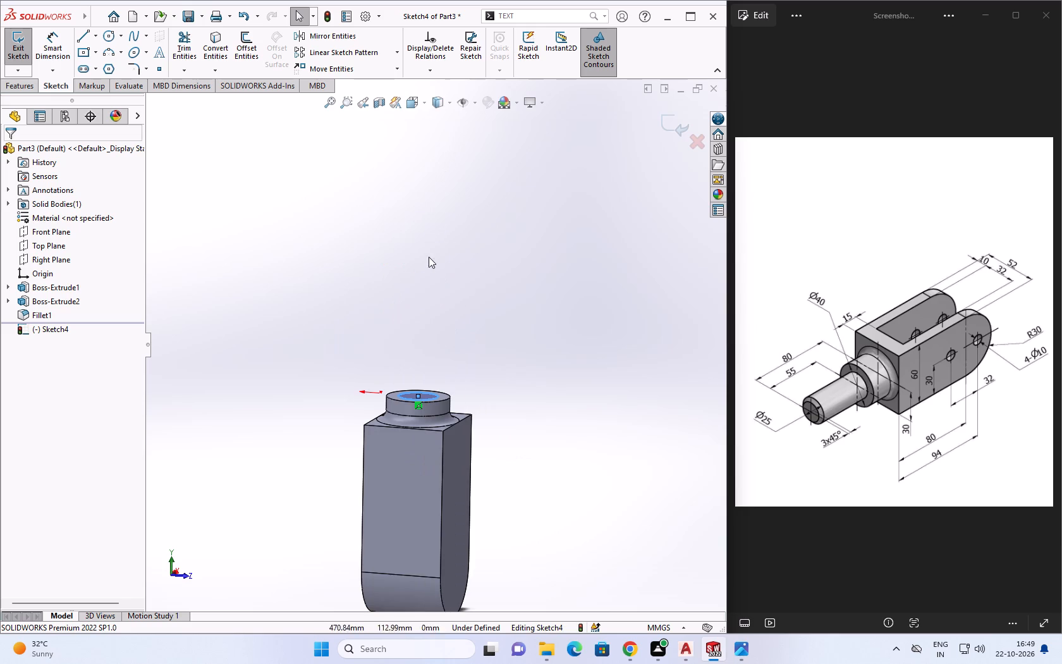
{"action": "left_click", "coordinate": [30, 87]}
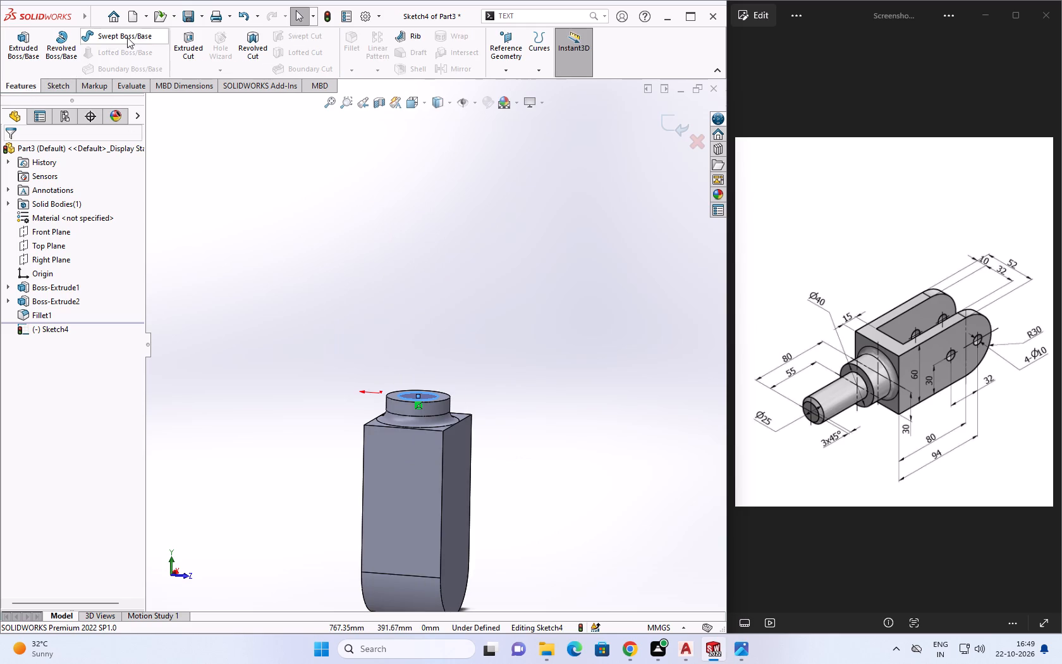
{"action": "left_click", "coordinate": [29, 51]}
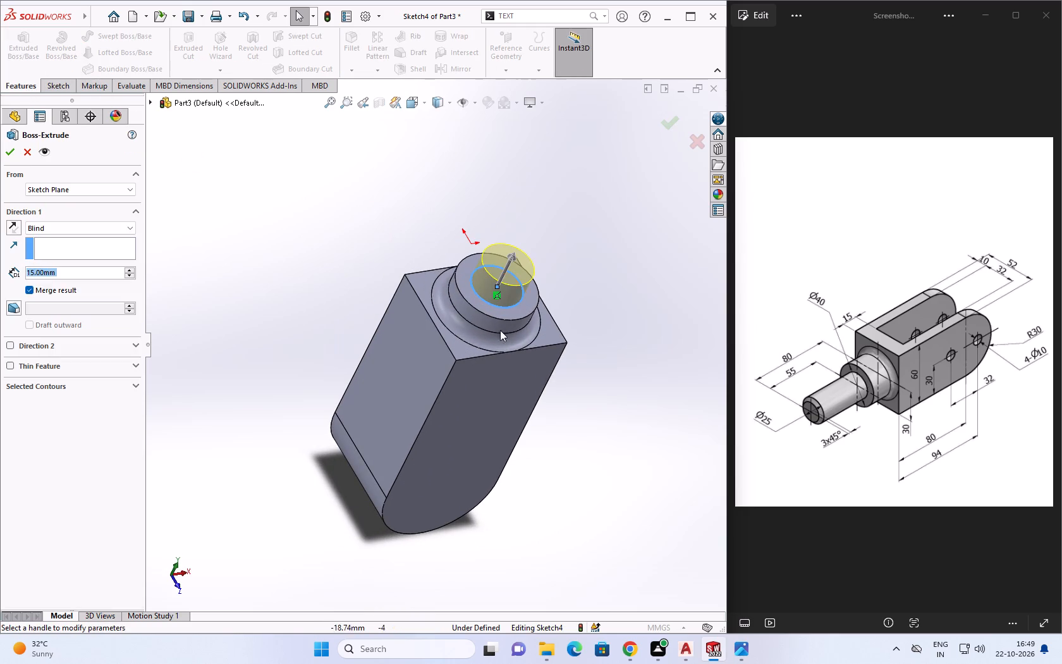
{"action": "middle_click_drag", "start_coordinate": [583, 378], "coordinate": [559, 288]}
{"action": "scroll", "coordinate": [542, 207], "scroll_direction": "up", "scroll_amount": 3}
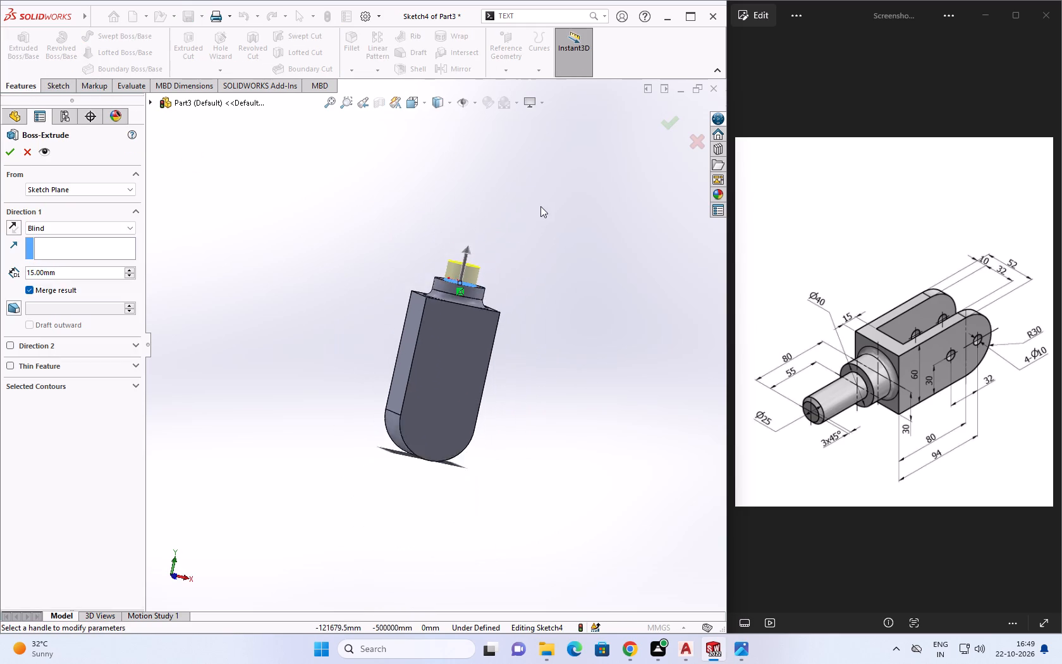
{"action": "scroll", "coordinate": [540, 206], "scroll_direction": "up", "scroll_amount": 1}
{"action": "scroll", "coordinate": [528, 206], "scroll_direction": "down", "scroll_amount": 4}
{"action": "double_click", "coordinate": [92, 269]}
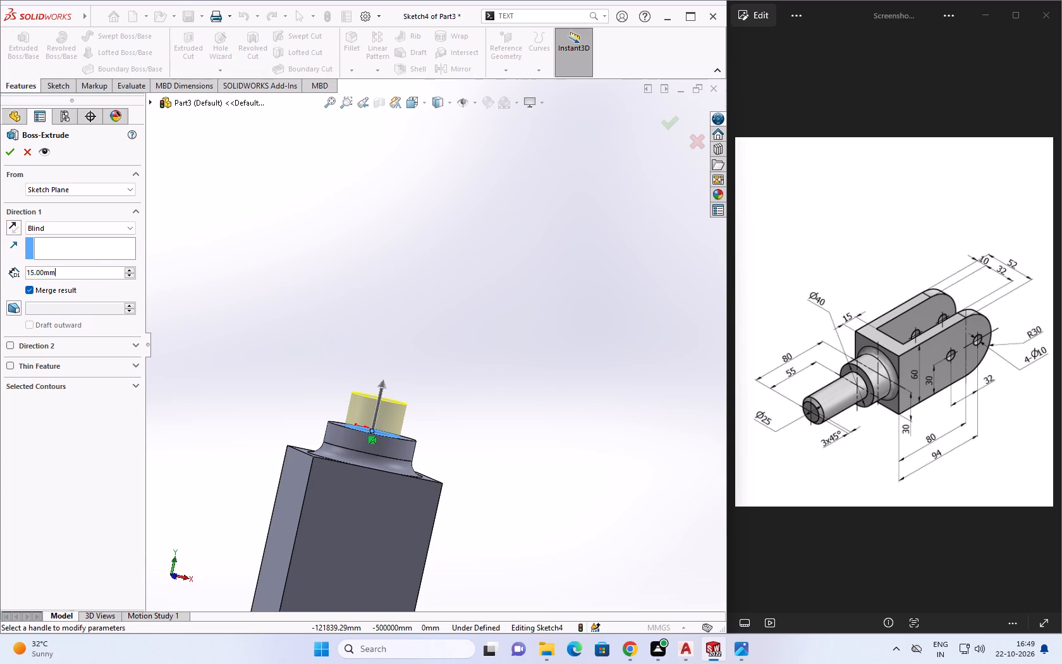
{"action": "left_click", "coordinate": [92, 269]}
{"action": "type", "text": "55"}
{"action": "key", "text": "BackSpace"}
{"action": "key", "text": "BackSpace"}
{"action": "key", "text": "BackSpace"}
{"action": "key", "text": "BackSpace"}
{"action": "key", "text": "BackSpace"}
{"action": "key", "text": "BackSpace"}
{"action": "key", "text": "BackSpace"}
{"action": "key", "text": "BackSpace"}
{"action": "key", "text": "BackSpace"}
{"action": "key", "text": "BackSpace"}
{"action": "key", "text": "BackSpace"}
{"action": "key", "text": "BackSpace"}
{"action": "key", "text": "BackSpace"}
{"action": "key", "text": "BackSpace"}
{"action": "key", "text": "BackSpace"}
{"action": "key", "text": "BackSpace"}
{"action": "key", "text": "BackSpace"}
{"action": "key", "text": "BackSpace"}
{"action": "key", "text": "BackSpace"}
{"action": "key", "text": "BackSpace"}
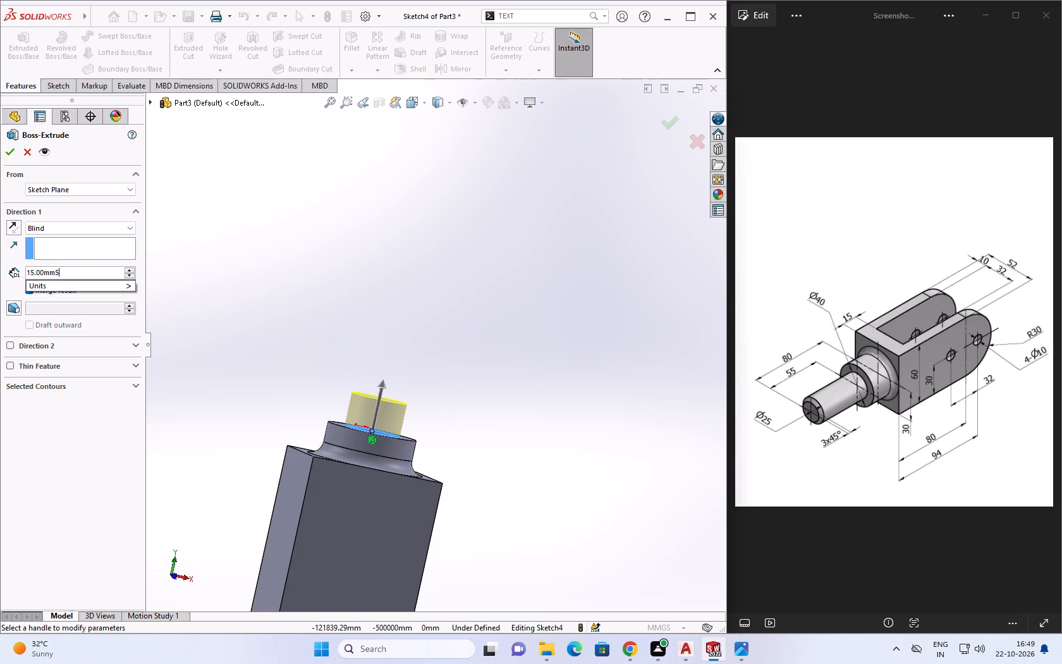
{"action": "type", "text": "55"}
{"action": "key", "text": "Return"}
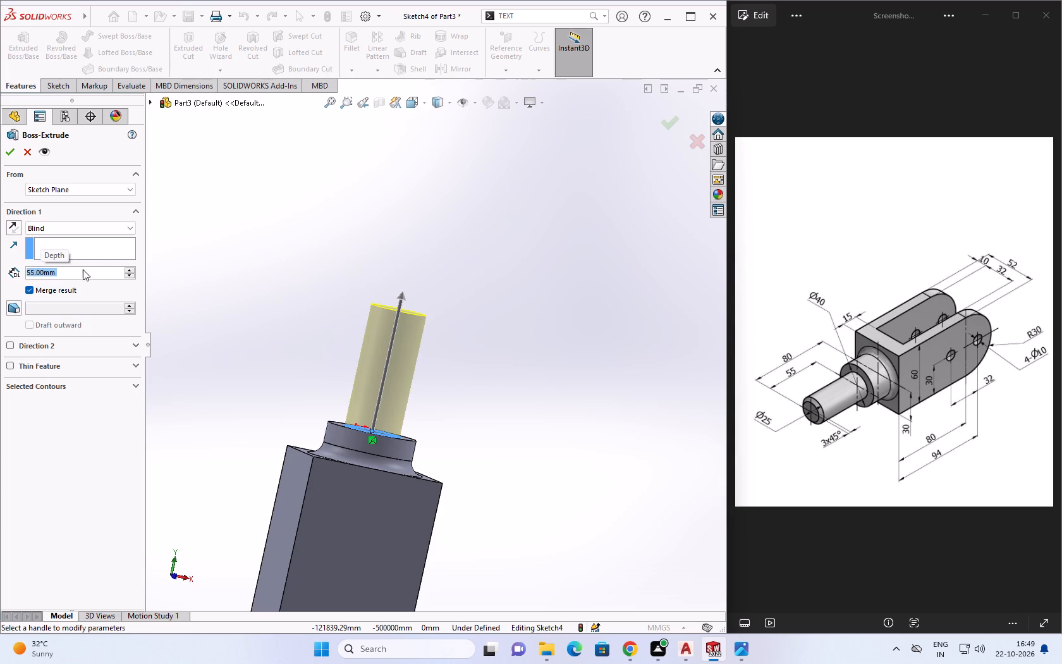
{"action": "left_click", "coordinate": [16, 153]}
{"action": "key", "text": "Escape"}
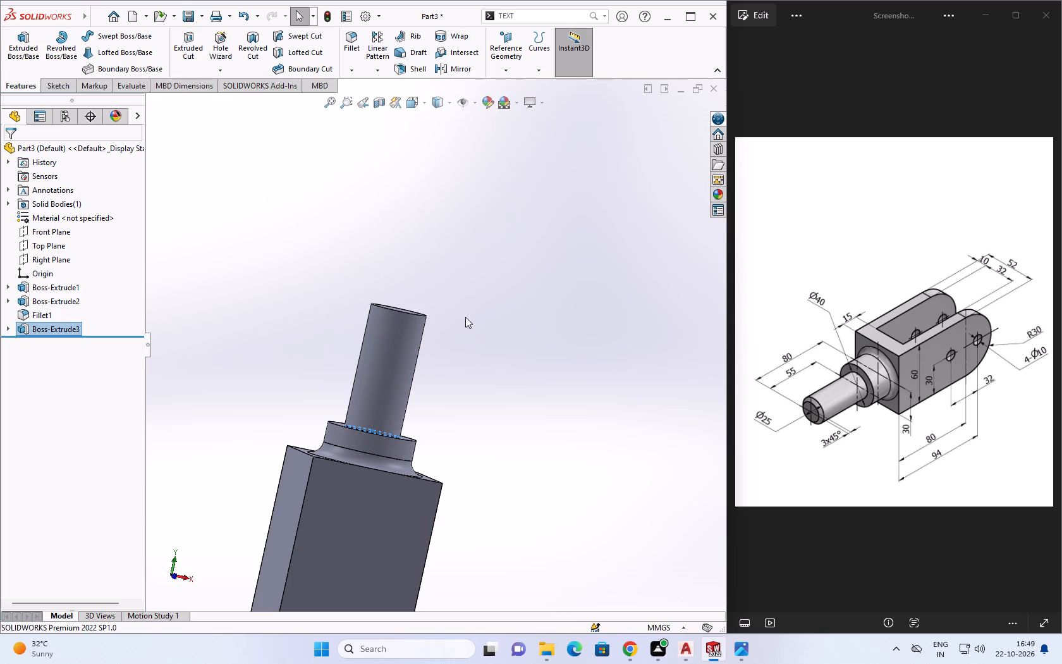
Fillet the circular edge at the shank's free end with a 2 mm symmetric radius.
{"action": "middle_click_drag", "start_coordinate": [439, 333], "coordinate": [389, 364]}
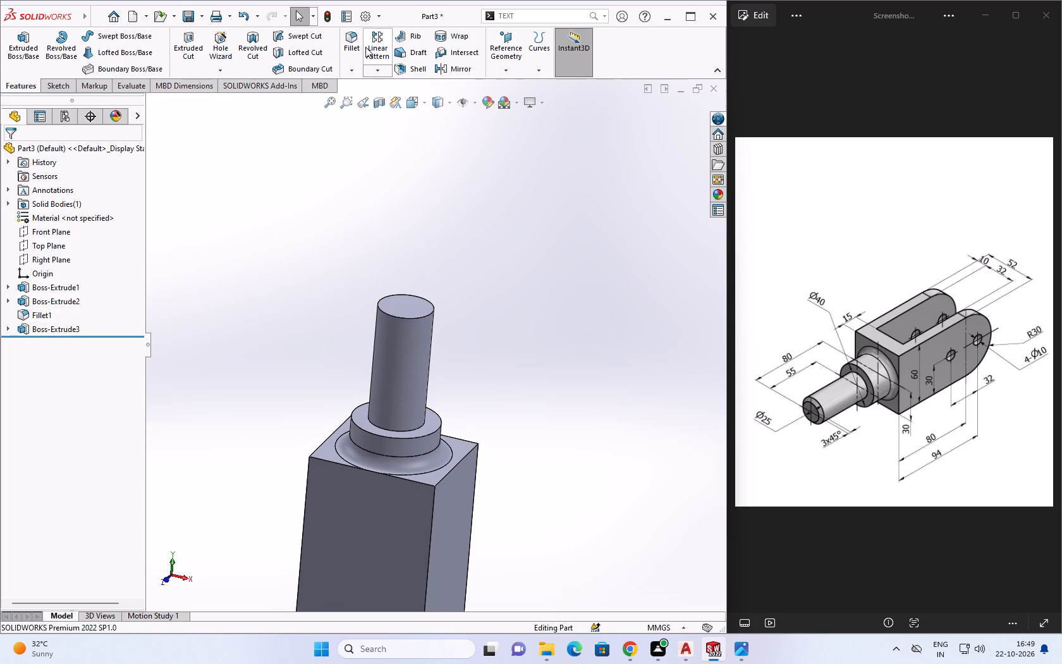
{"action": "left_click", "coordinate": [357, 46]}
{"action": "left_click", "coordinate": [420, 319]}
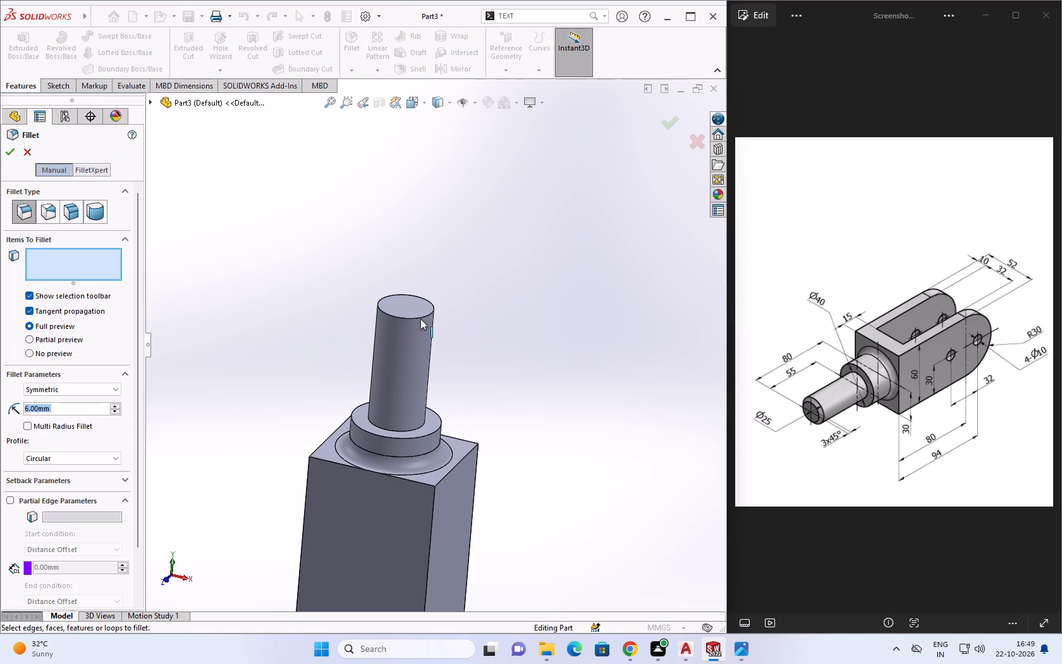
{"action": "key", "text": "2"}
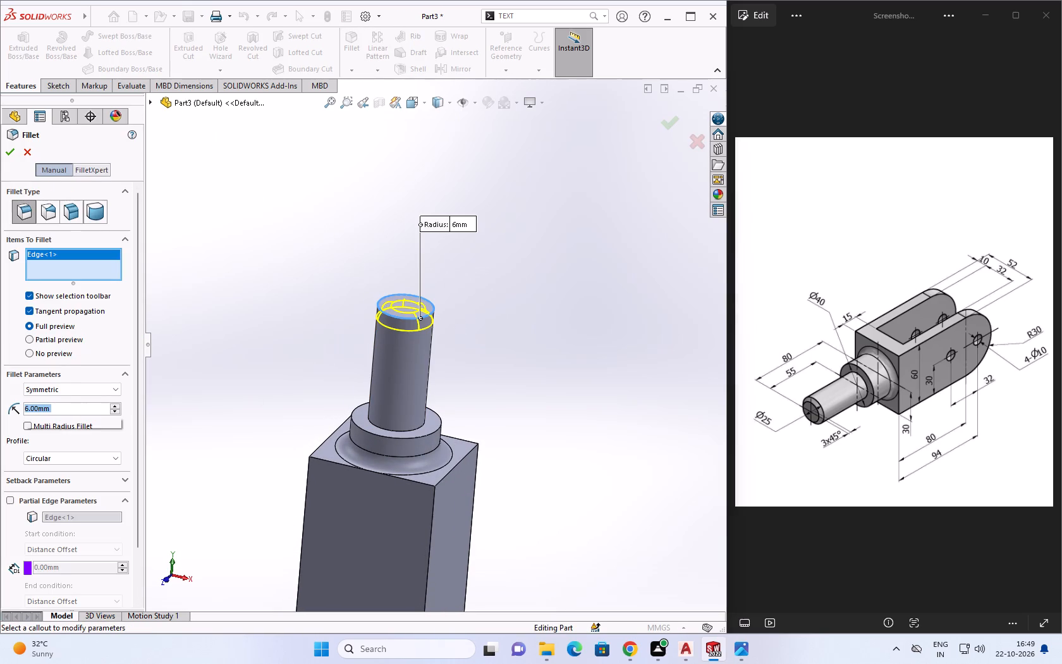
{"action": "key", "text": "Return"}
{"action": "left_click", "coordinate": [13, 154]}
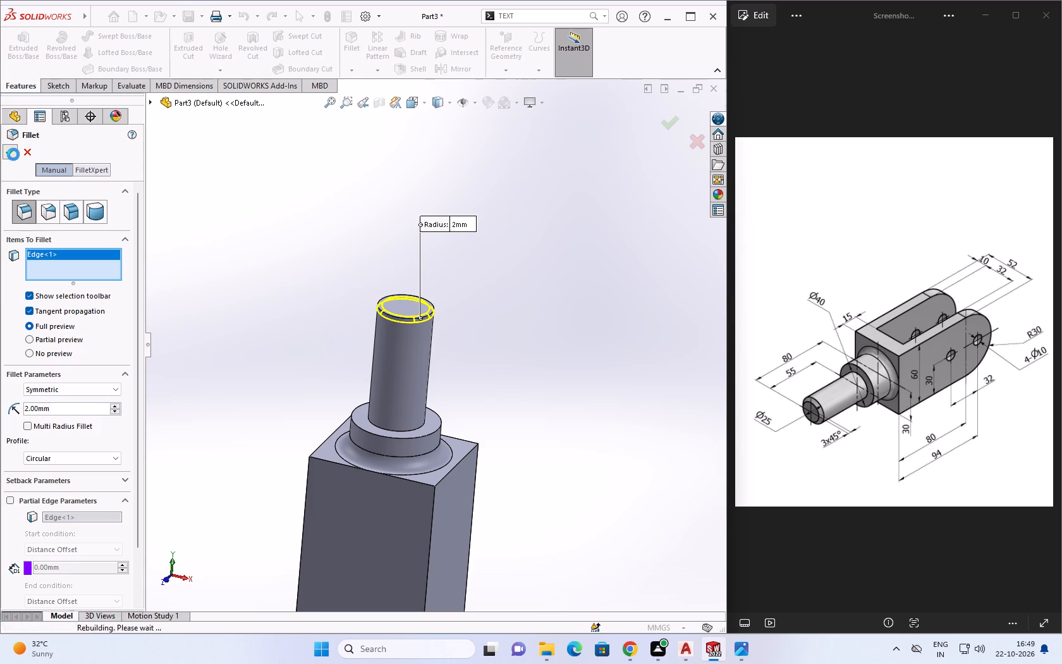
{"action": "key", "text": "Escape"}
Examine the shank, collar and rounded body from several sides.
{"action": "middle_click_drag", "start_coordinate": [527, 473], "coordinate": [552, 453]}
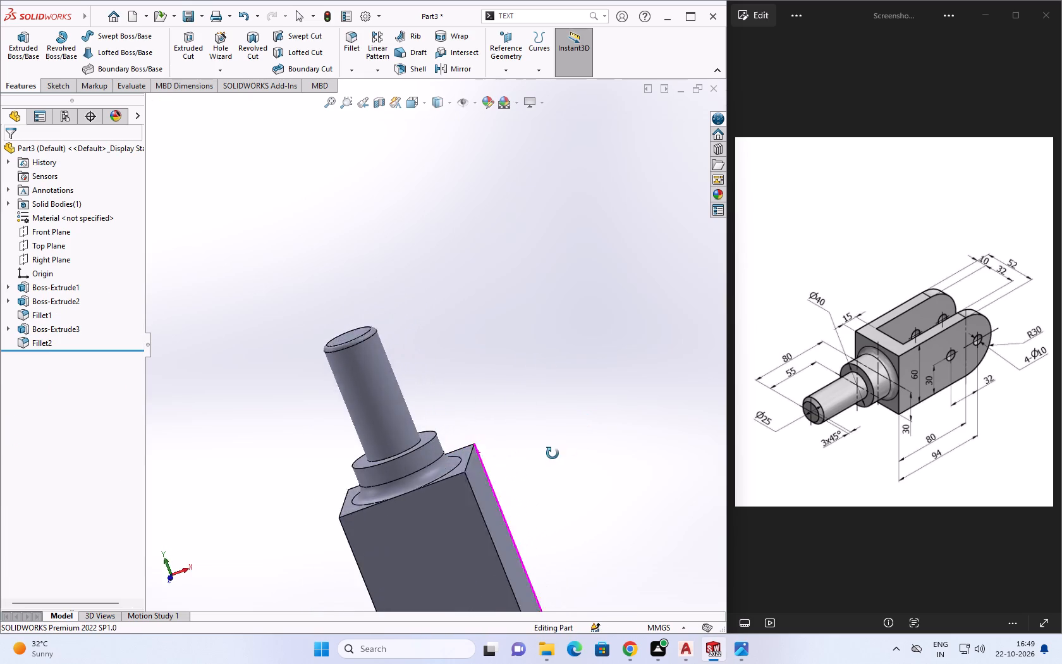
{"action": "middle_click_drag", "start_coordinate": [552, 453], "coordinate": [532, 458]}
{"action": "key", "text": "Escape"}
{"action": "middle_click_drag", "start_coordinate": [482, 505], "coordinate": [583, 411]}
{"action": "scroll", "coordinate": [460, 458], "scroll_direction": "down", "scroll_amount": 2}
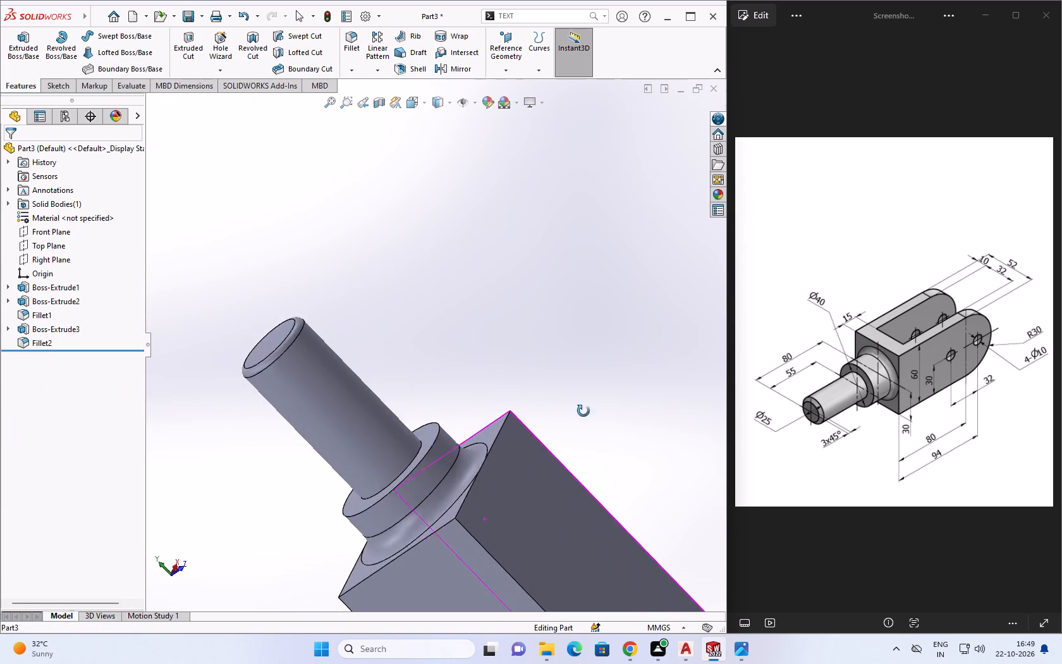
{"action": "middle_click_drag", "start_coordinate": [583, 411], "coordinate": [567, 453]}
{"action": "scroll", "coordinate": [400, 485], "scroll_direction": "up", "scroll_amount": 5}
{"action": "middle_click_drag", "start_coordinate": [424, 507], "coordinate": [502, 569]}
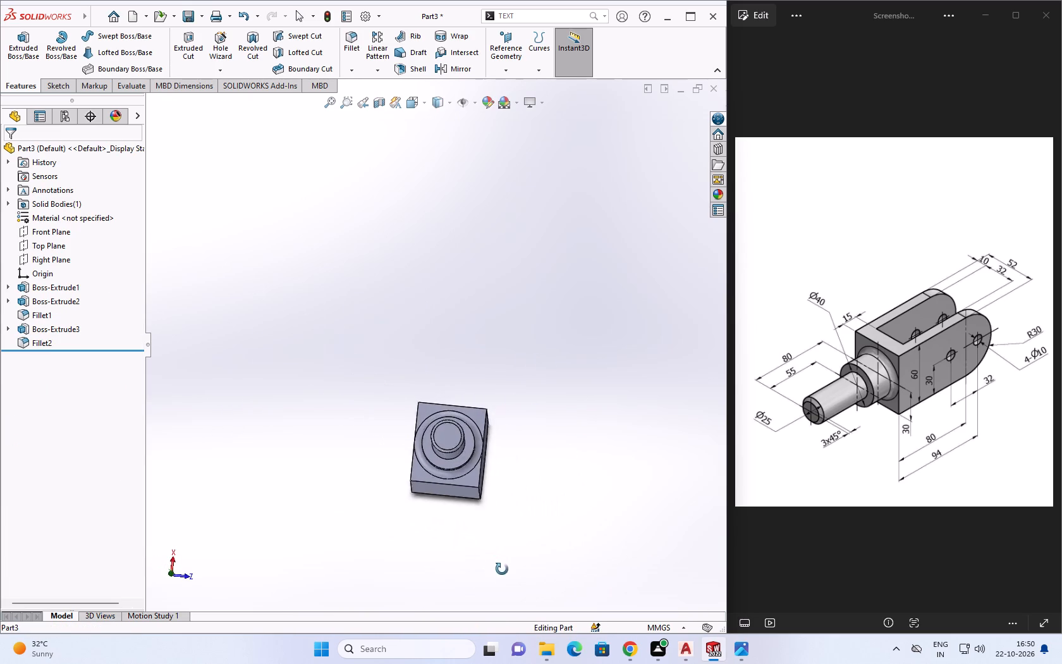
{"action": "middle_click_drag", "start_coordinate": [502, 569], "coordinate": [504, 560]}
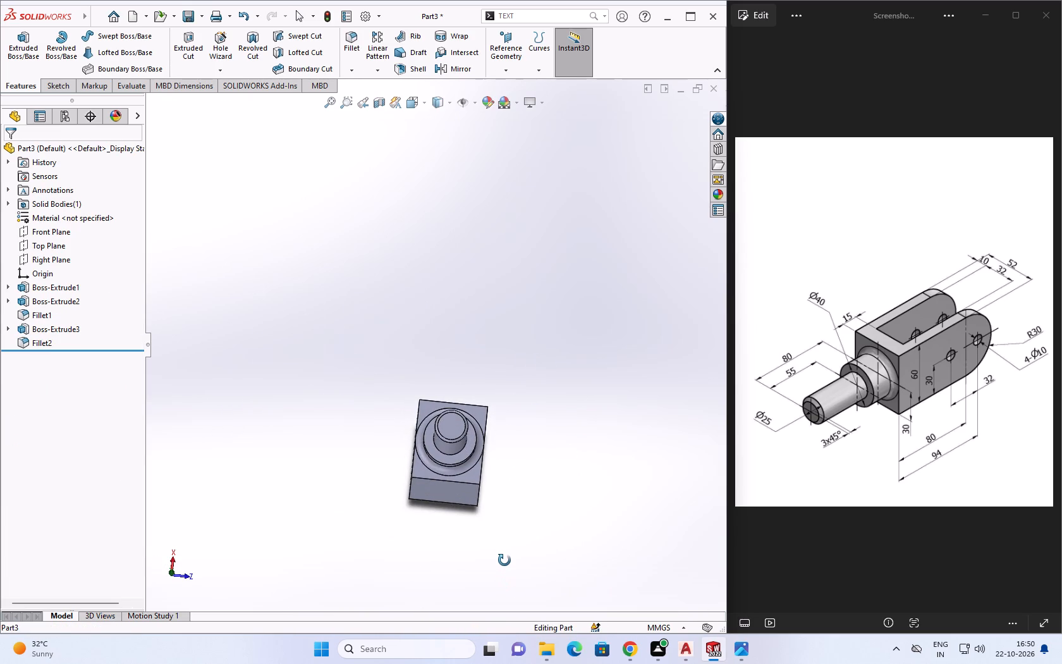
{"action": "middle_click_drag", "start_coordinate": [504, 560], "coordinate": [364, 454]}
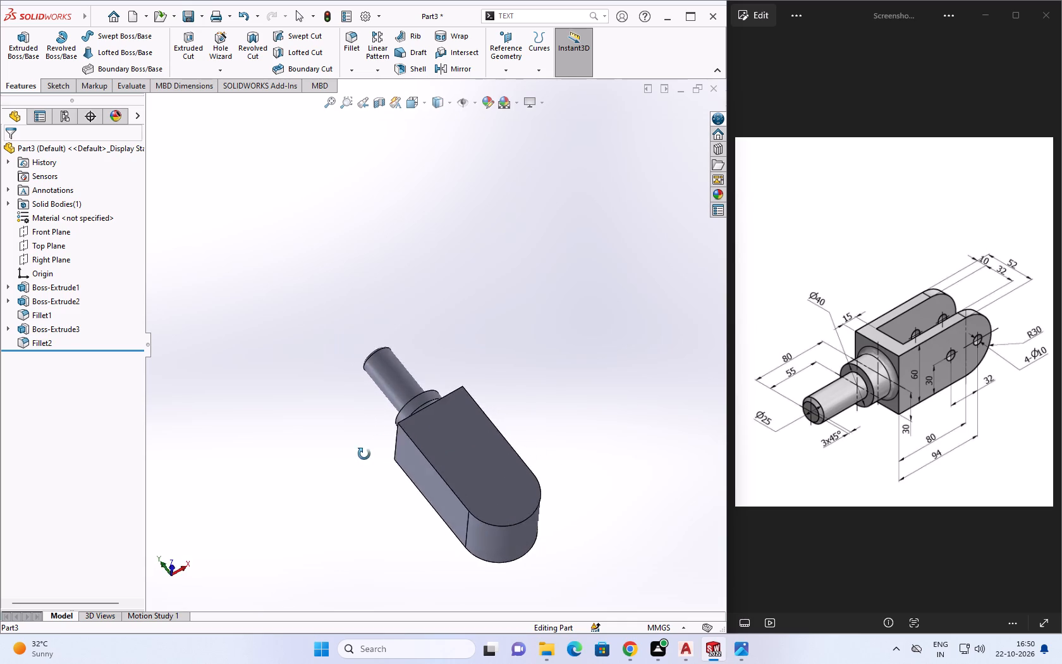
{"action": "middle_click_drag", "start_coordinate": [364, 454], "coordinate": [393, 512]}
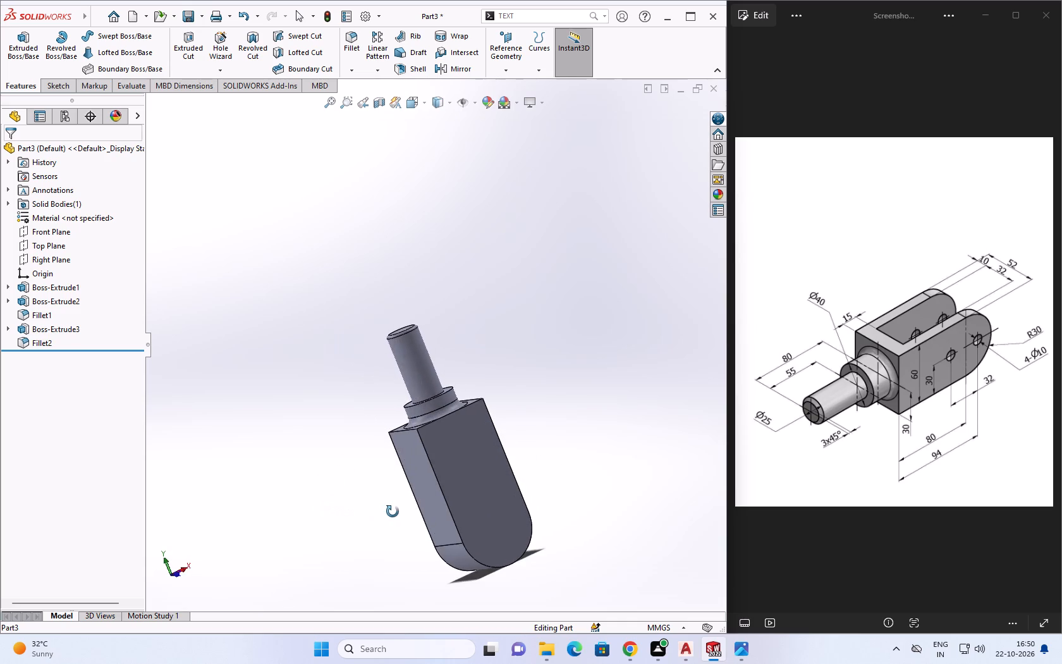
On the body's flat round-ended face, sketch a vertical construction centerline about 43 mm long from a collar-end corner along the straight edge.
{"action": "middle_click_drag", "start_coordinate": [393, 512], "coordinate": [362, 508]}
{"action": "scroll", "coordinate": [372, 506], "scroll_direction": "up", "scroll_amount": 1}
{"action": "left_click", "coordinate": [449, 472]}
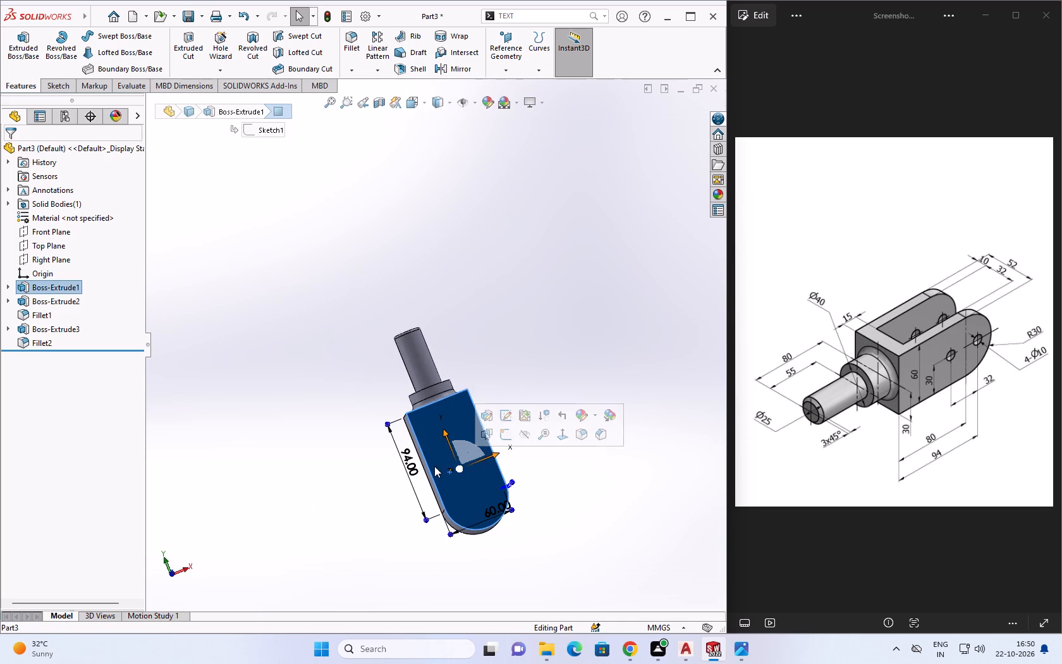
{"action": "left_click", "coordinate": [504, 435]}
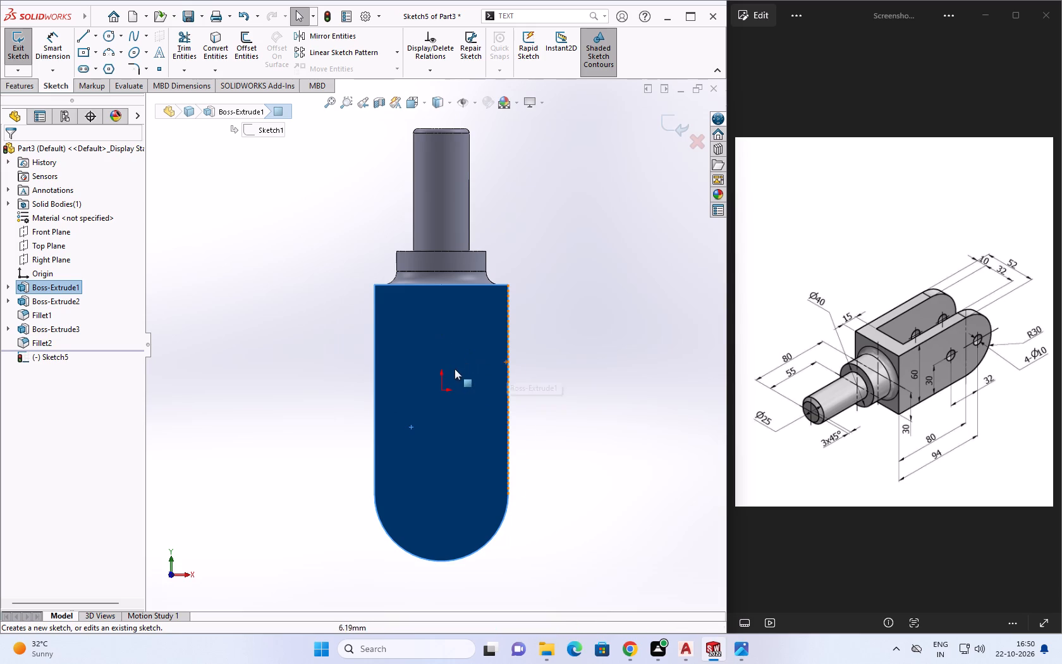
{"action": "scroll", "coordinate": [448, 369], "scroll_direction": "down", "scroll_amount": 1}
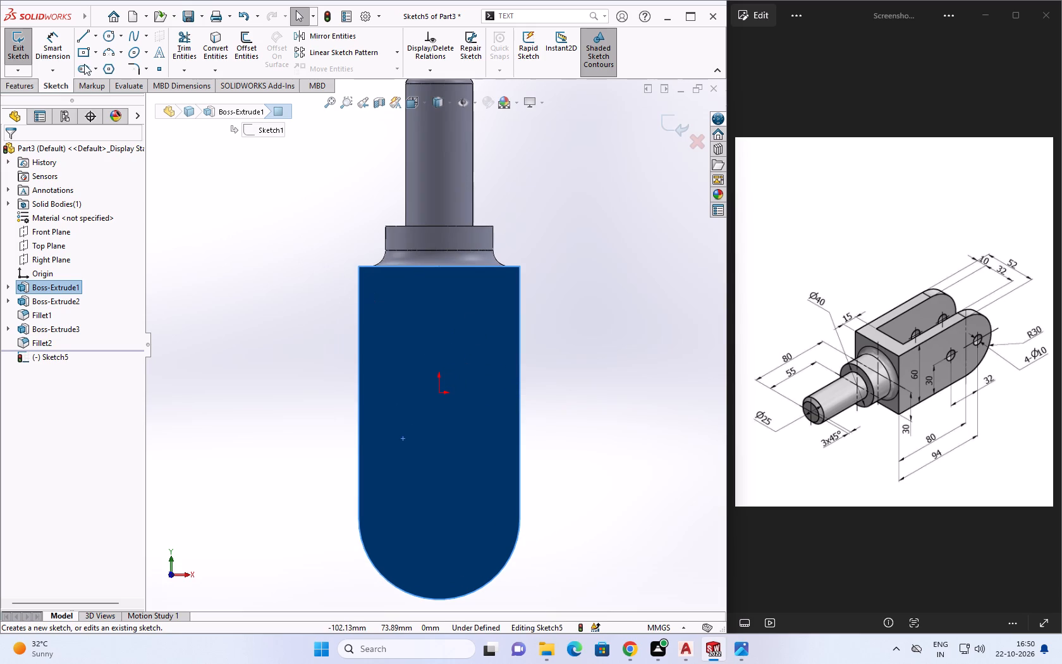
{"action": "left_click", "coordinate": [97, 39]}
{"action": "left_click", "coordinate": [91, 64]}
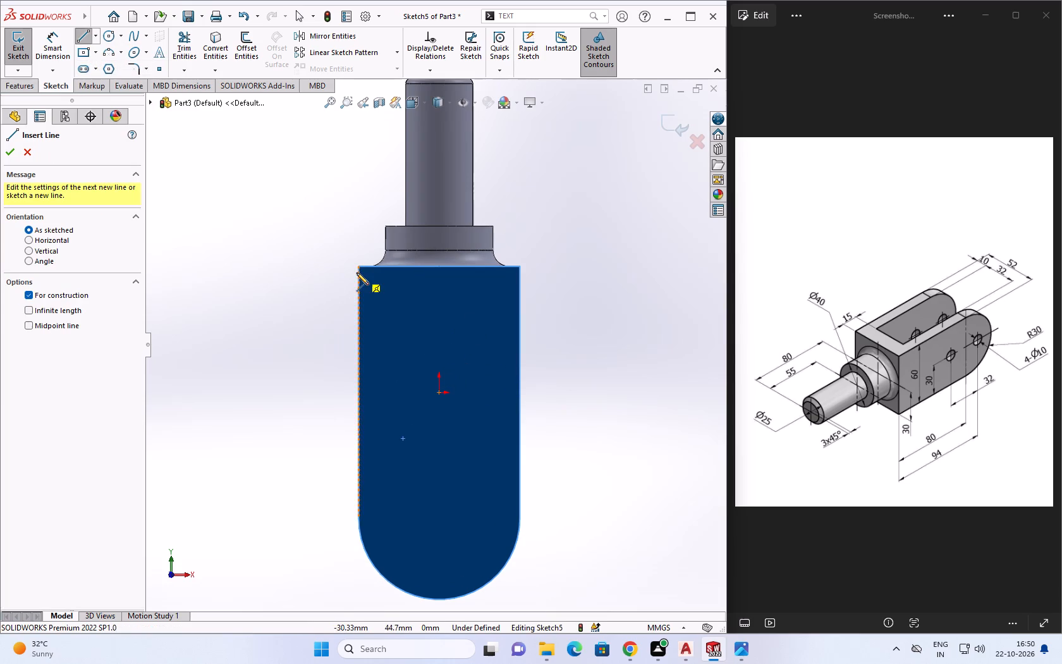
{"action": "left_click", "coordinate": [356, 266]}
{"action": "scroll", "coordinate": [345, 337], "scroll_direction": "up", "scroll_amount": 2}
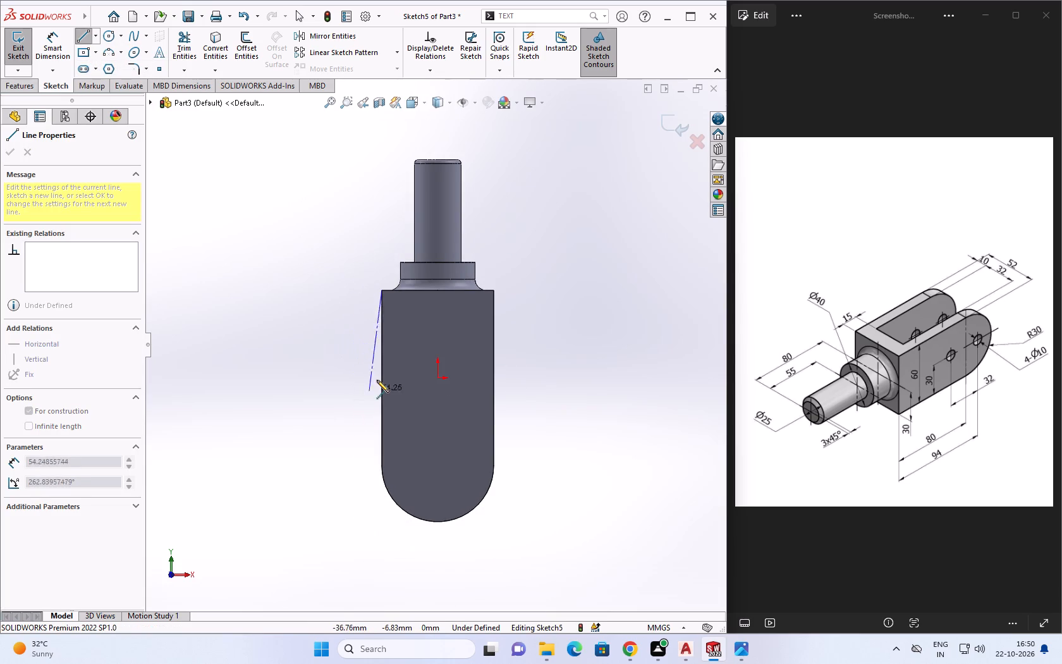
{"action": "left_click", "coordinate": [383, 371]}
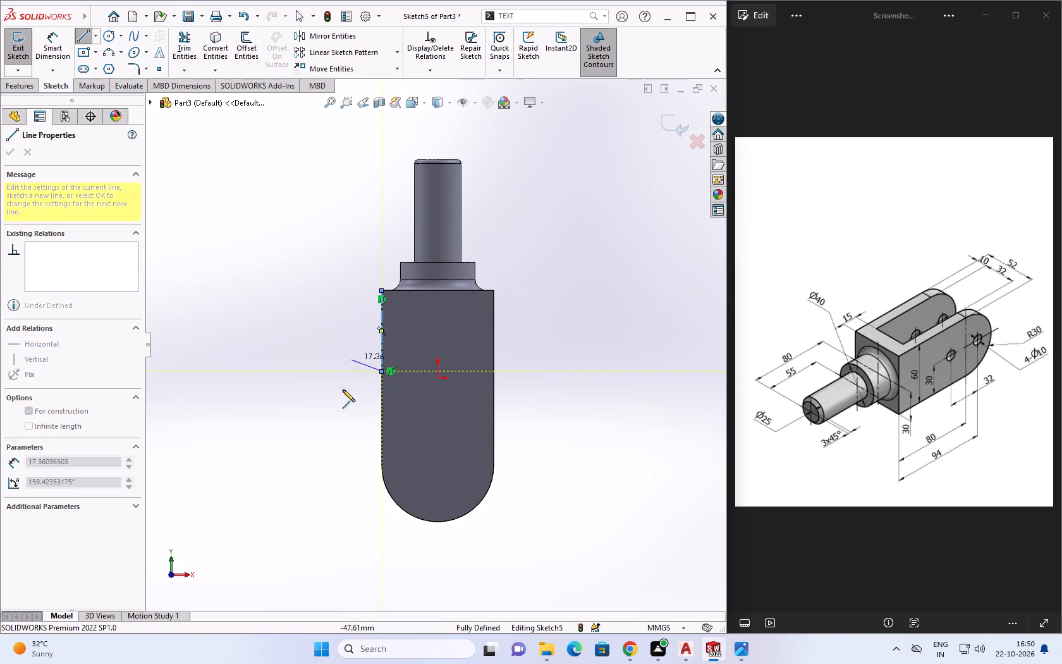
{"action": "key", "text": "Escape"}
Set the construction centerline's length to 15 mm.
{"action": "left_click", "coordinate": [383, 336]}
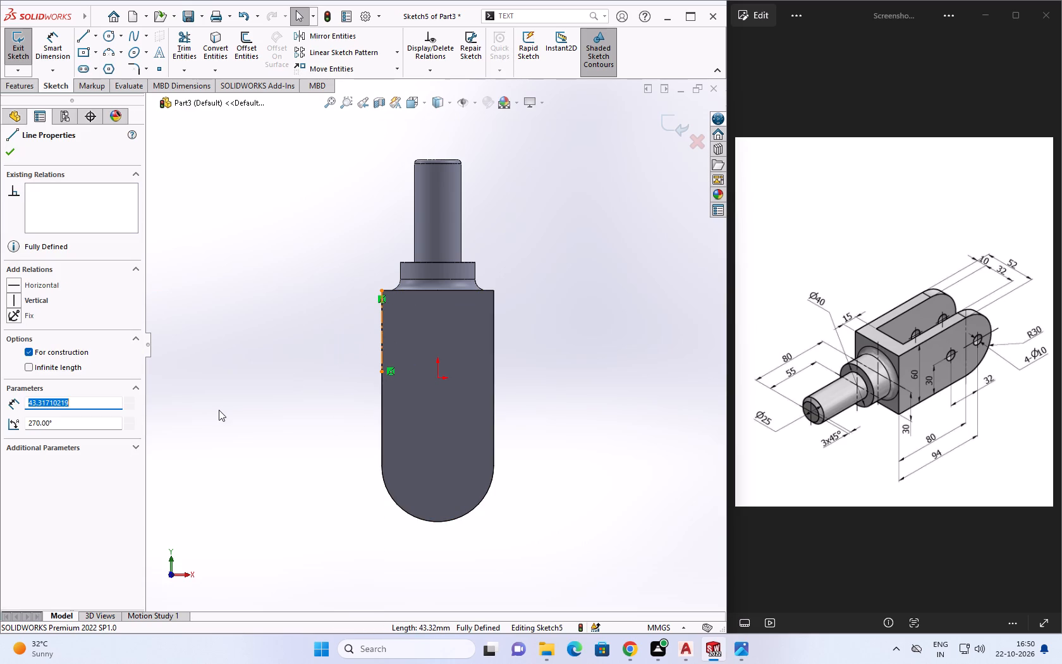
{"action": "key", "text": "1"}
{"action": "key", "text": "5"}
{"action": "key", "text": "Return"}
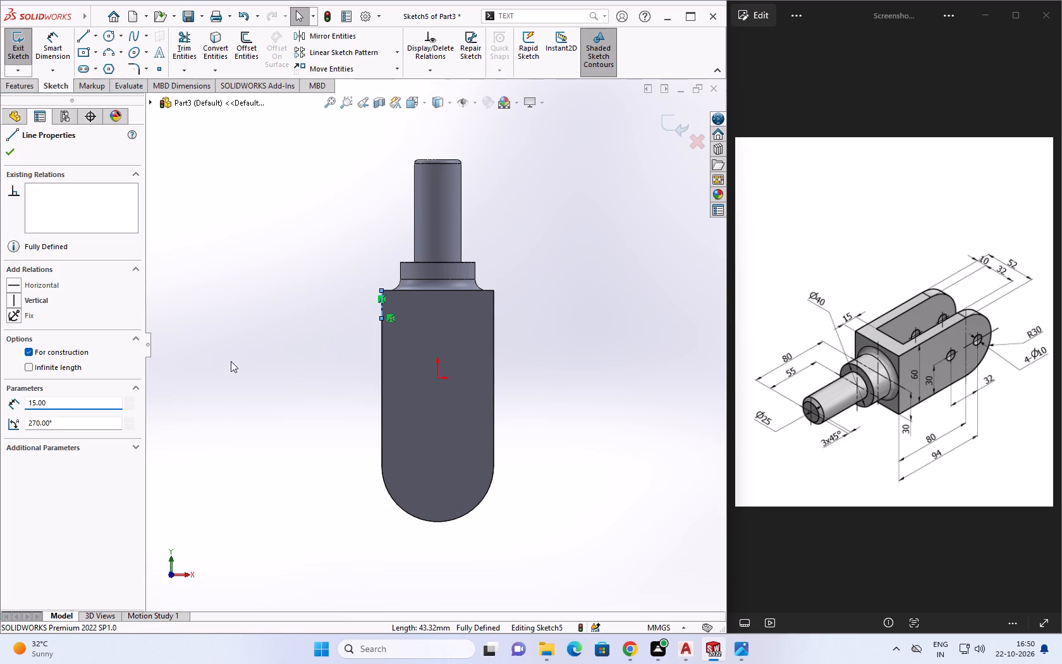
{"action": "scroll", "coordinate": [224, 286], "scroll_direction": "down", "scroll_amount": 1}
{"action": "scroll", "coordinate": [491, 302], "scroll_direction": "down", "scroll_amount": 2}
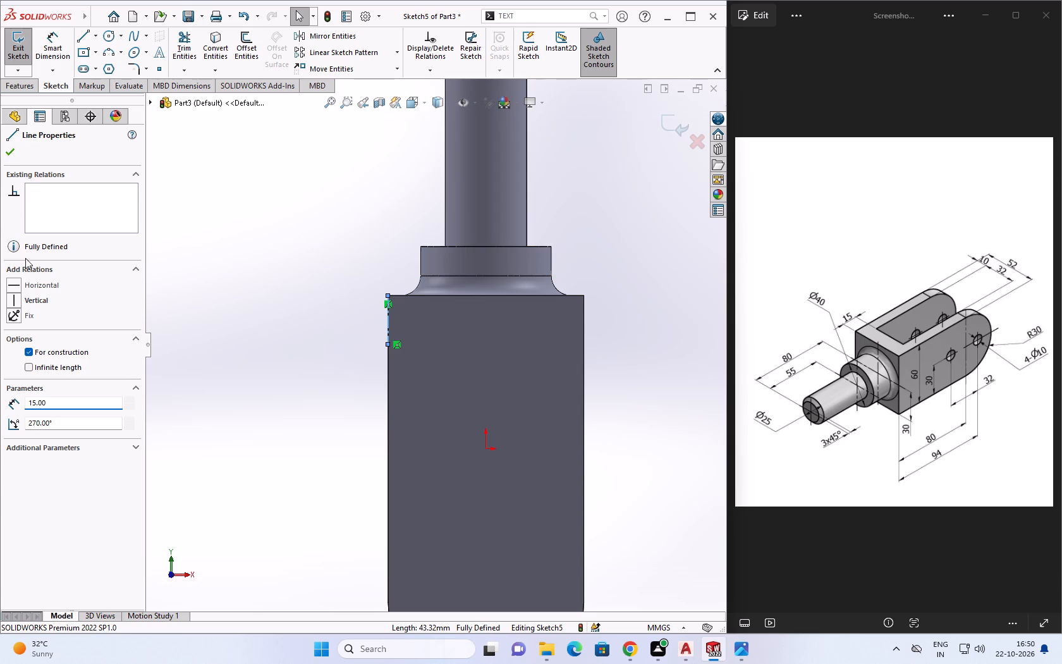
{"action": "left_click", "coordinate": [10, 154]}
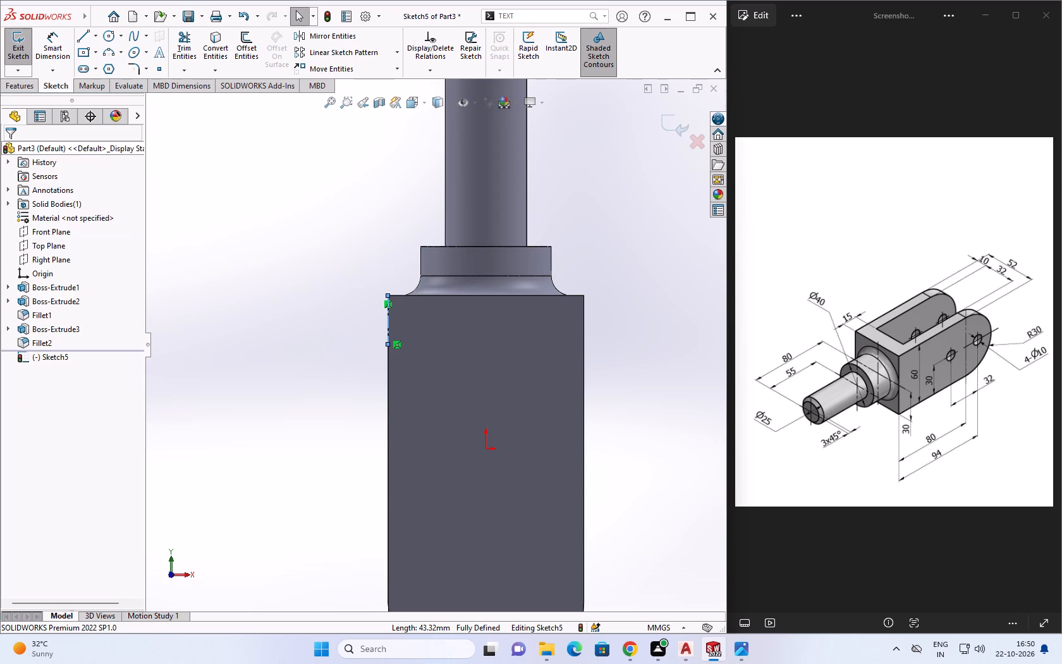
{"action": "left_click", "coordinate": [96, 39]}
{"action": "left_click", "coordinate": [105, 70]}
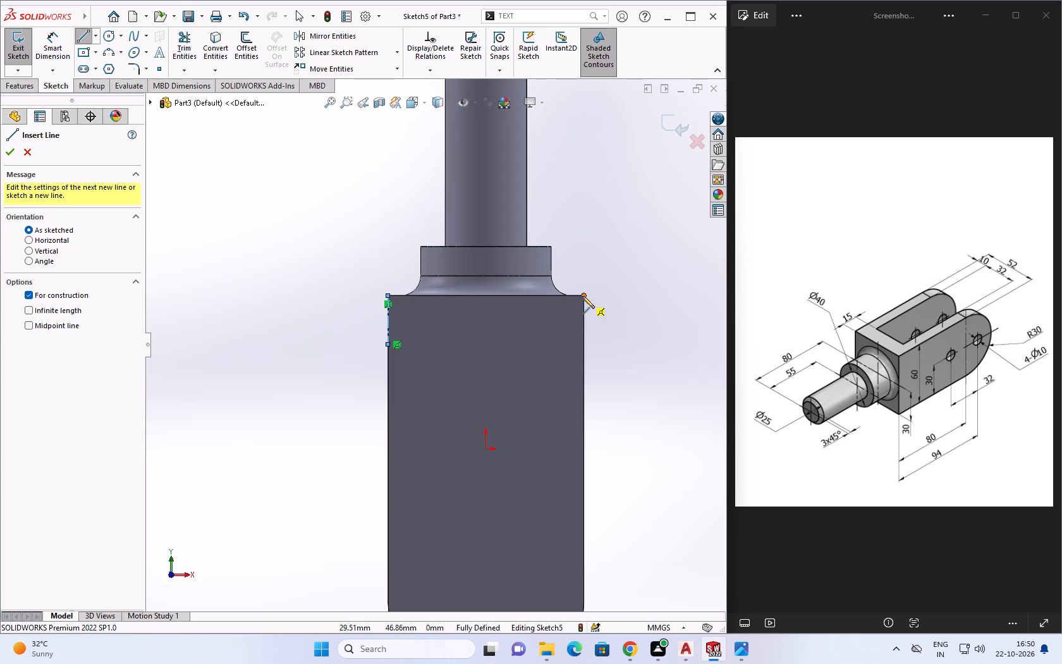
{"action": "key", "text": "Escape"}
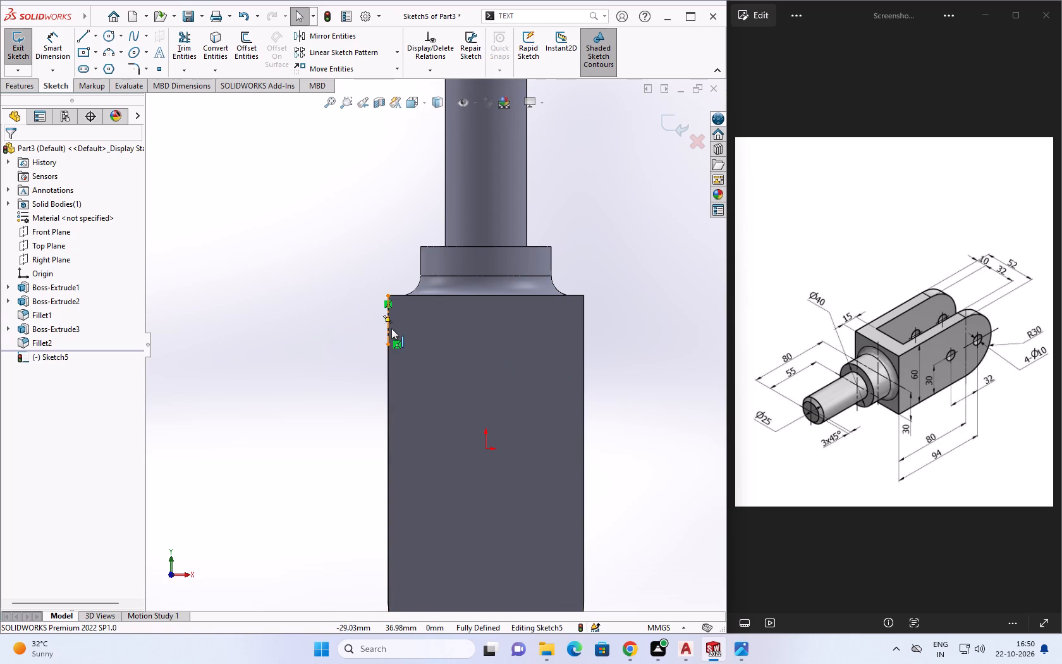
Offset the 15 mm construction centerline 10 mm inward onto the flat round-ended face.
{"action": "left_click", "coordinate": [242, 58]}
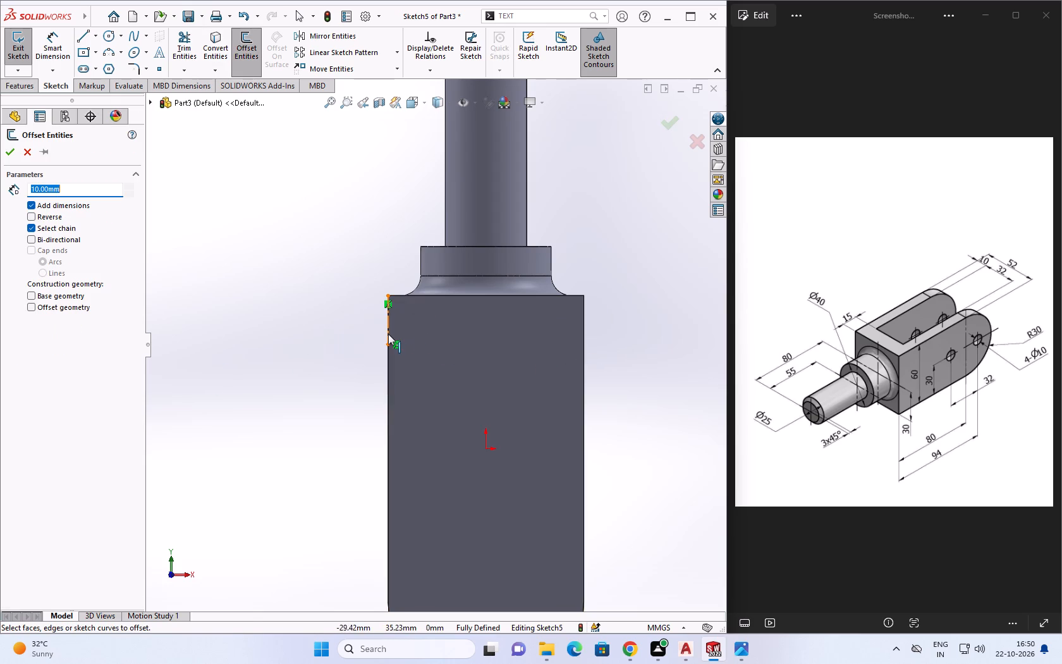
{"action": "left_click", "coordinate": [388, 334]}
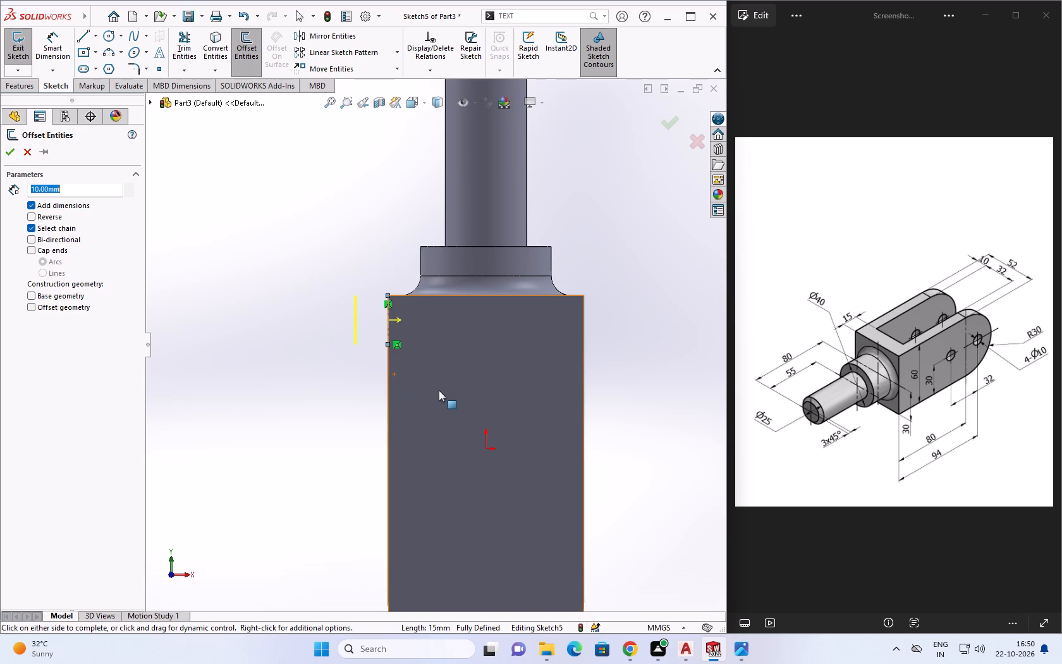
{"action": "left_click", "coordinate": [439, 390]}
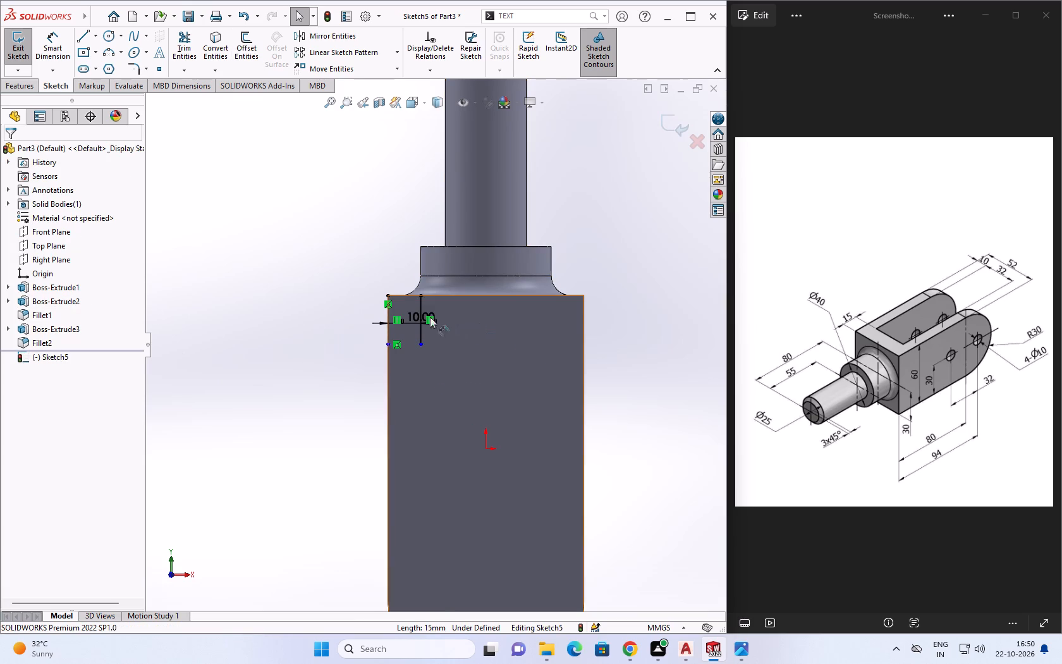
{"action": "left_click", "coordinate": [409, 317]}
{"action": "key", "text": "Escape"}
{"action": "key", "text": "Escape"}
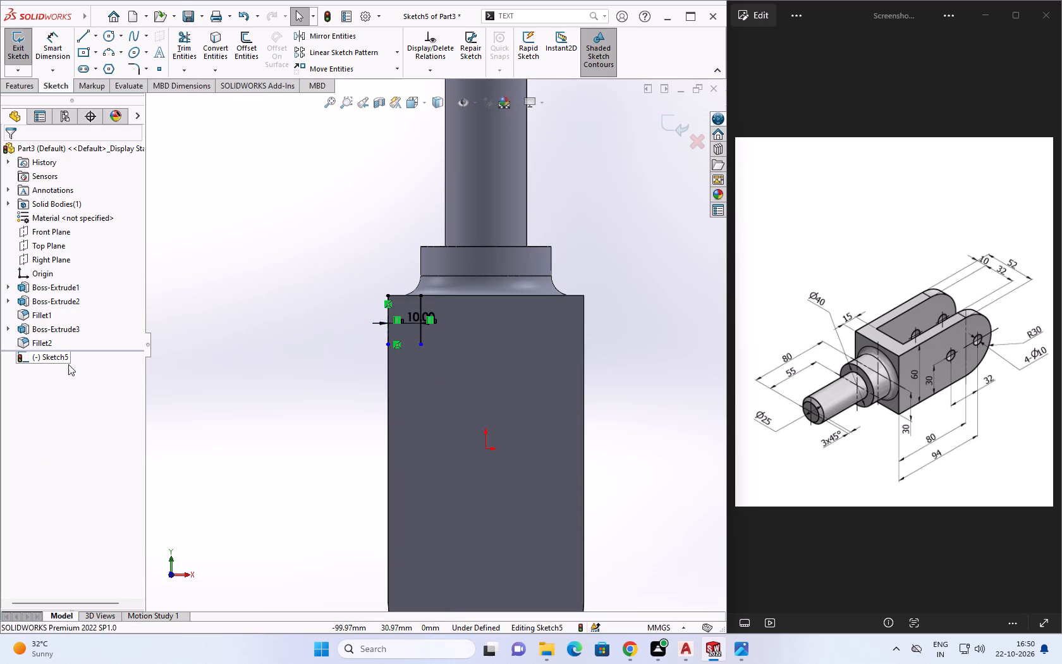
Set the offset distance between the construction centerline and its parallel line to 15 mm, viewing the sketch face straight on.
{"action": "left_click", "coordinate": [52, 359]}
{"action": "double_click", "coordinate": [52, 359]}
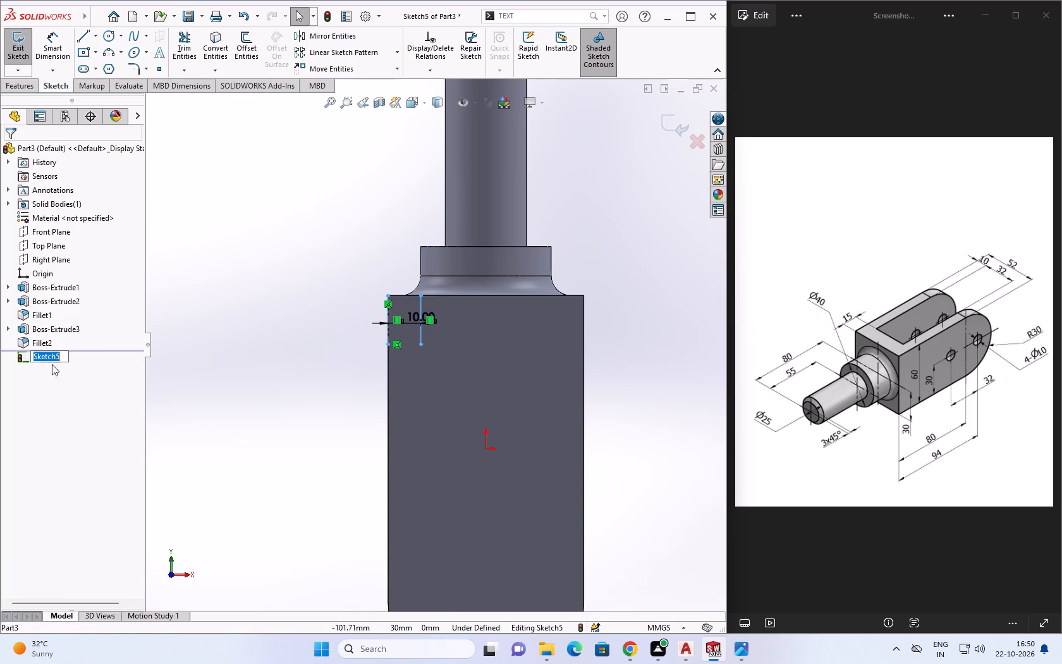
{"action": "left_click", "coordinate": [29, 360]}
{"action": "left_click", "coordinate": [56, 345]}
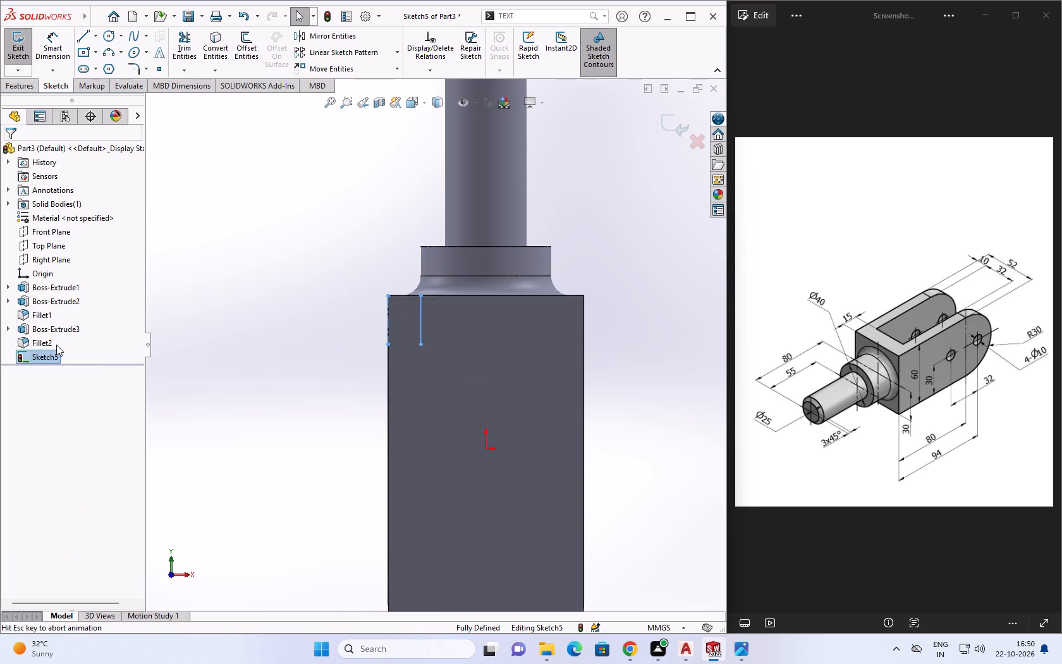
{"action": "key", "text": "Escape"}
{"action": "key", "text": "Escape"}
{"action": "scroll", "coordinate": [387, 293], "scroll_direction": "down", "scroll_amount": 3}
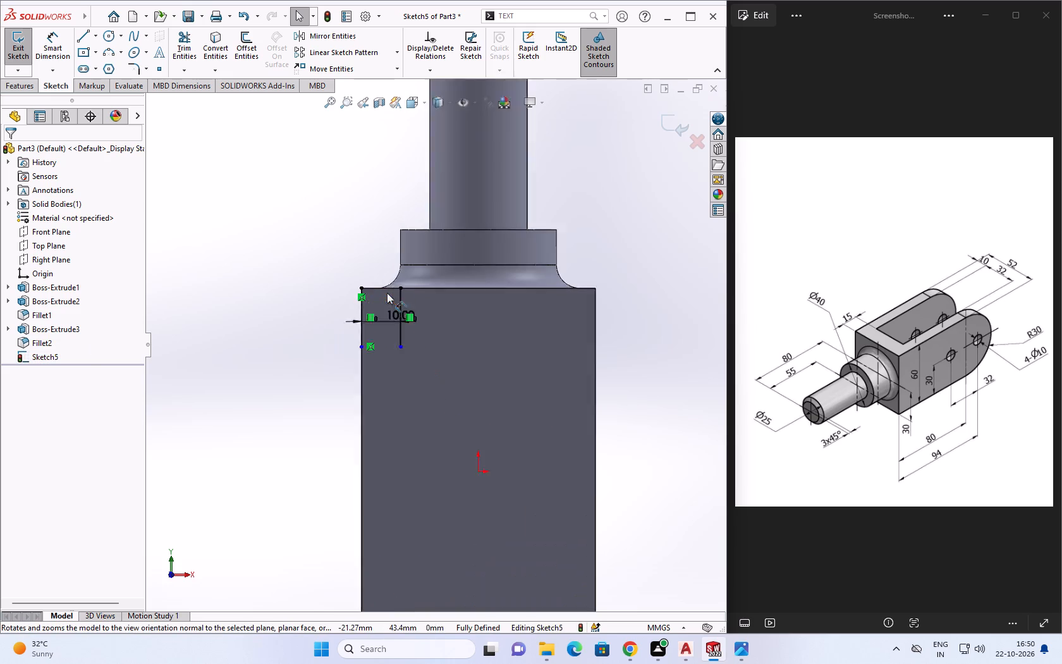
{"action": "scroll", "coordinate": [387, 293], "scroll_direction": "down", "scroll_amount": 2}
{"action": "double_click", "coordinate": [405, 335]}
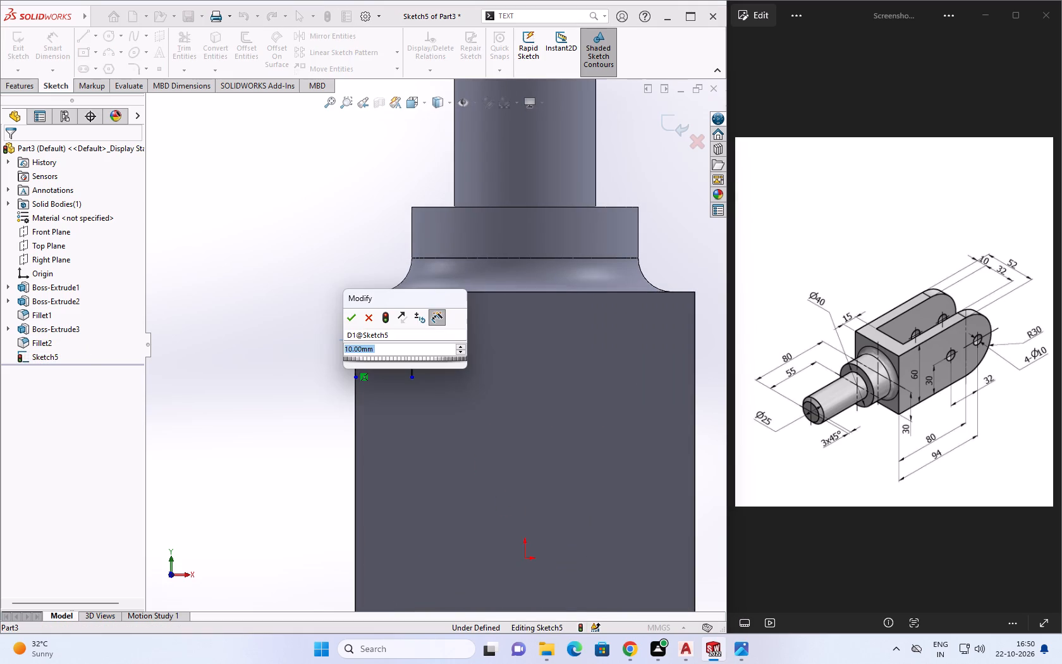
{"action": "type", "text": "15"}
{"action": "key", "text": "Return"}
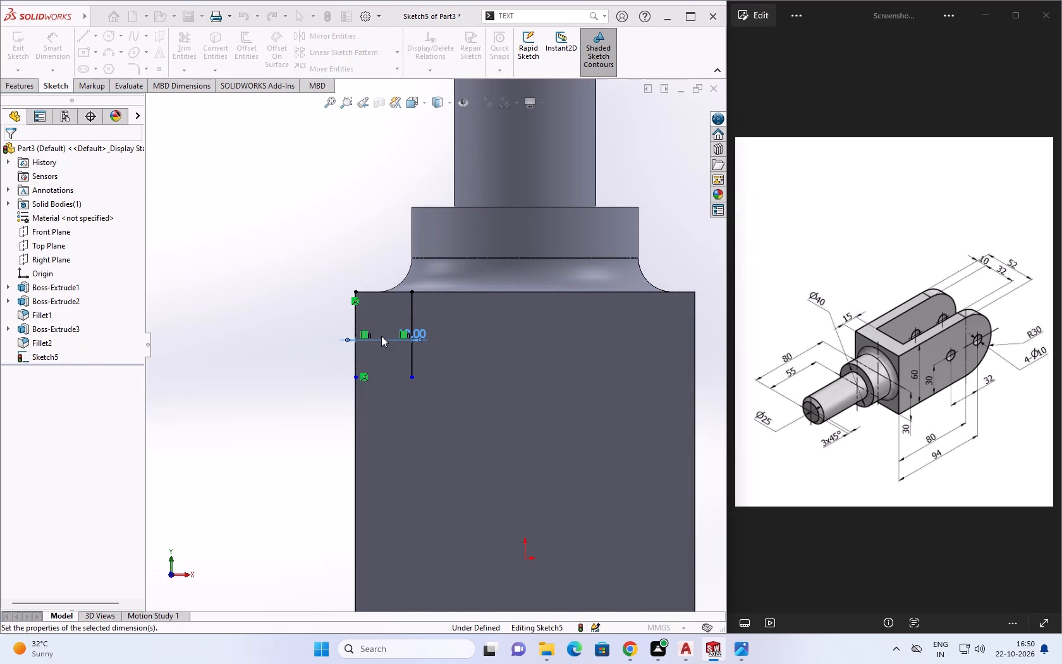
{"action": "key", "text": "Escape"}
{"action": "key", "text": "Escape"}
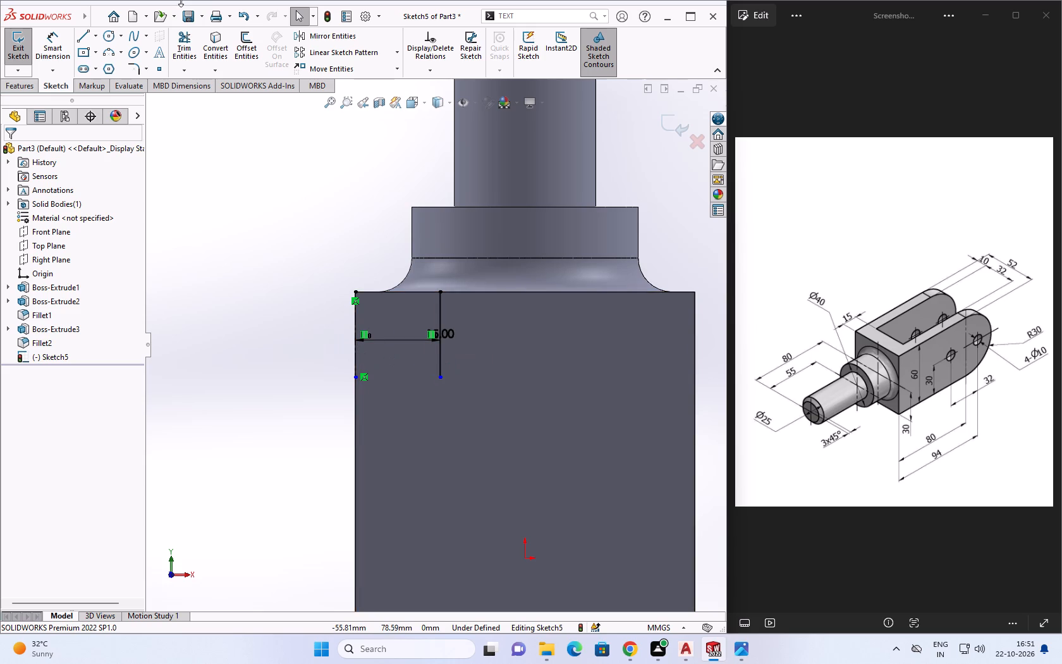
Sketch a vertical construction centerline about 25 mm long from the midpoint of the body's collar-end edge, along the shank axis.
{"action": "left_click", "coordinate": [76, 42]}
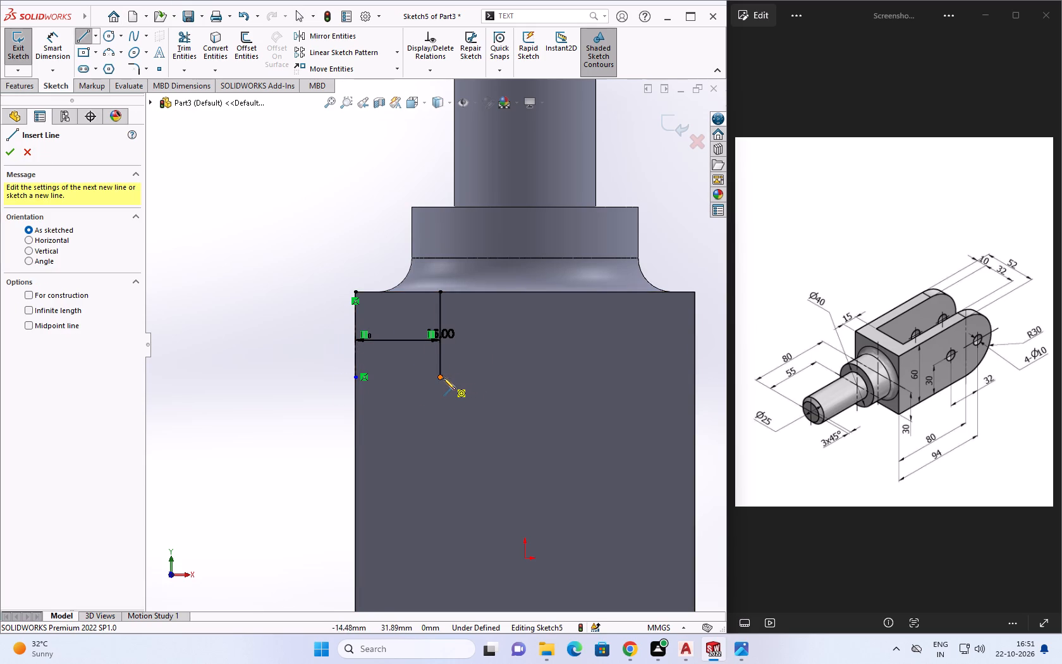
{"action": "key", "text": "Escape"}
{"action": "left_click", "coordinate": [99, 32]}
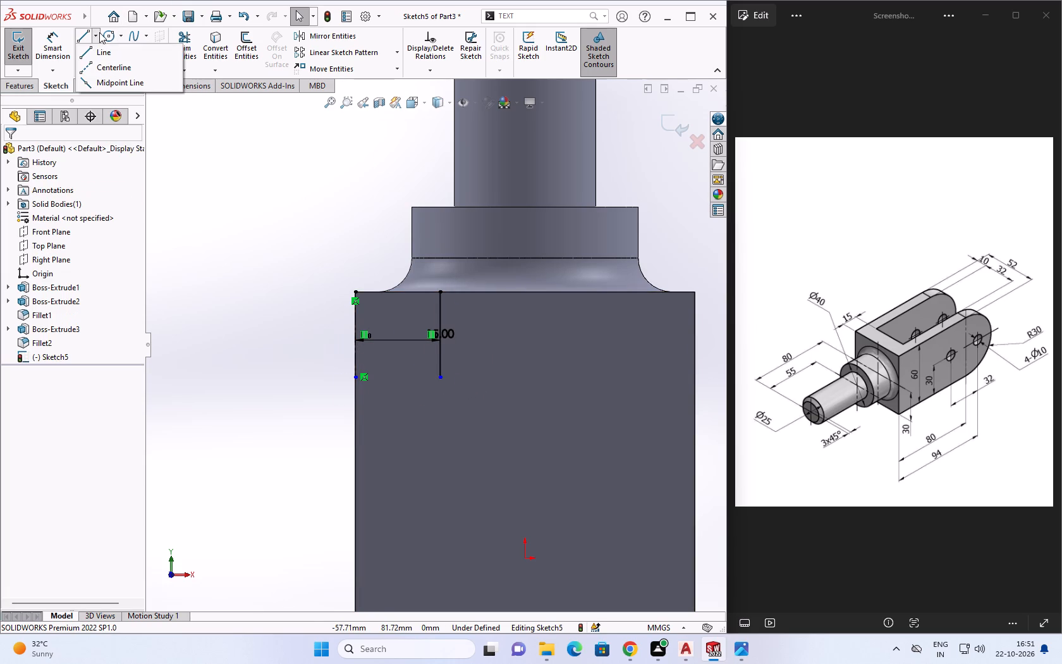
{"action": "left_click", "coordinate": [103, 68]}
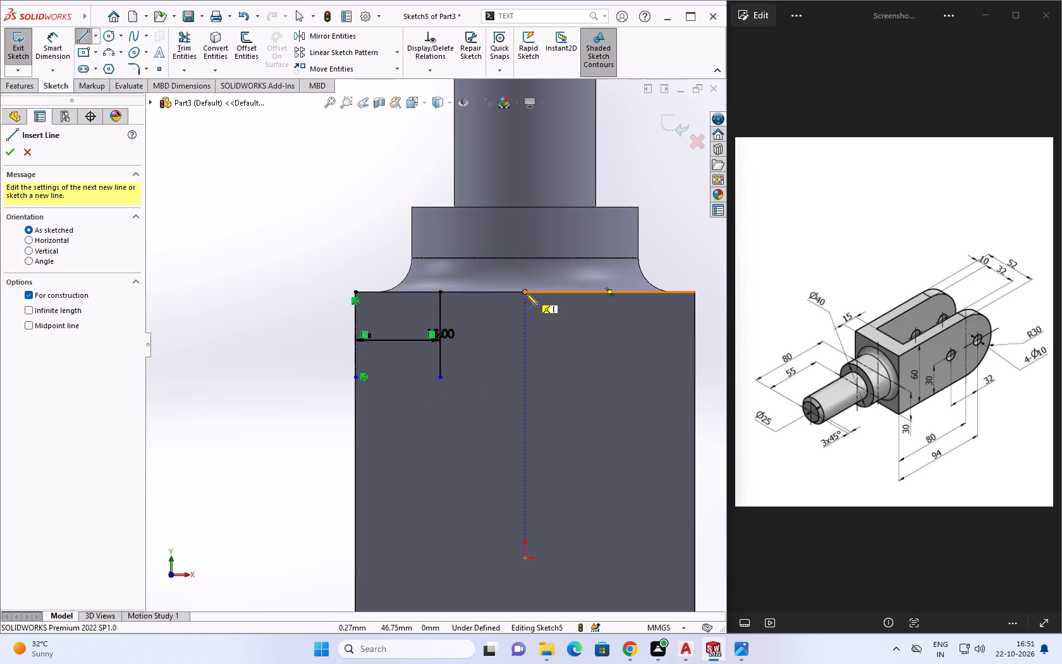
{"action": "left_click", "coordinate": [524, 293]}
{"action": "left_click", "coordinate": [525, 151]}
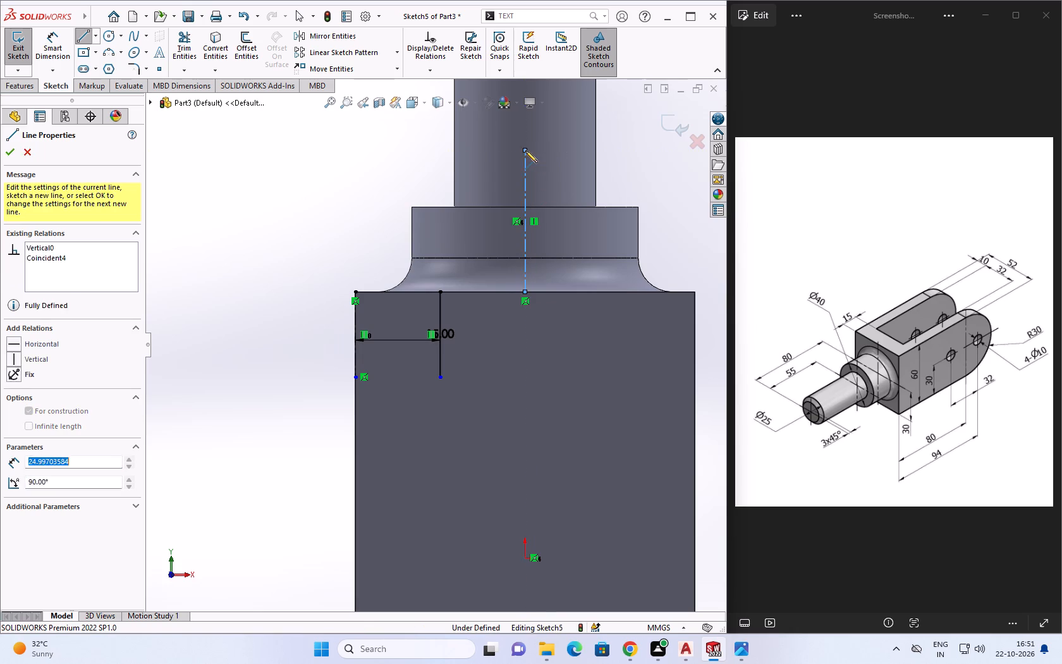
{"action": "key", "text": "Escape"}
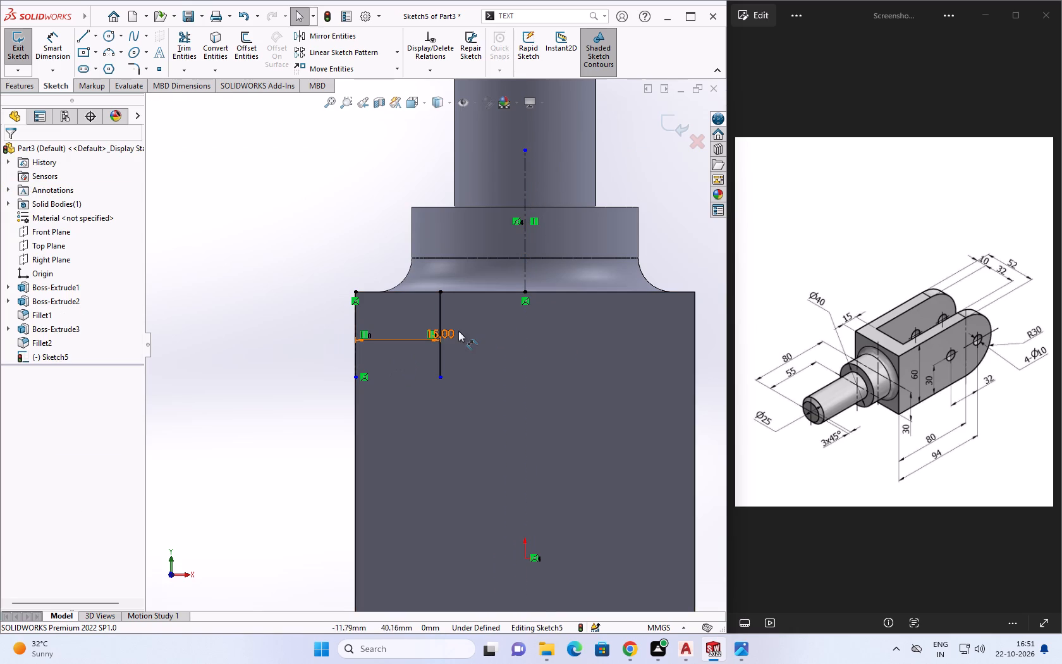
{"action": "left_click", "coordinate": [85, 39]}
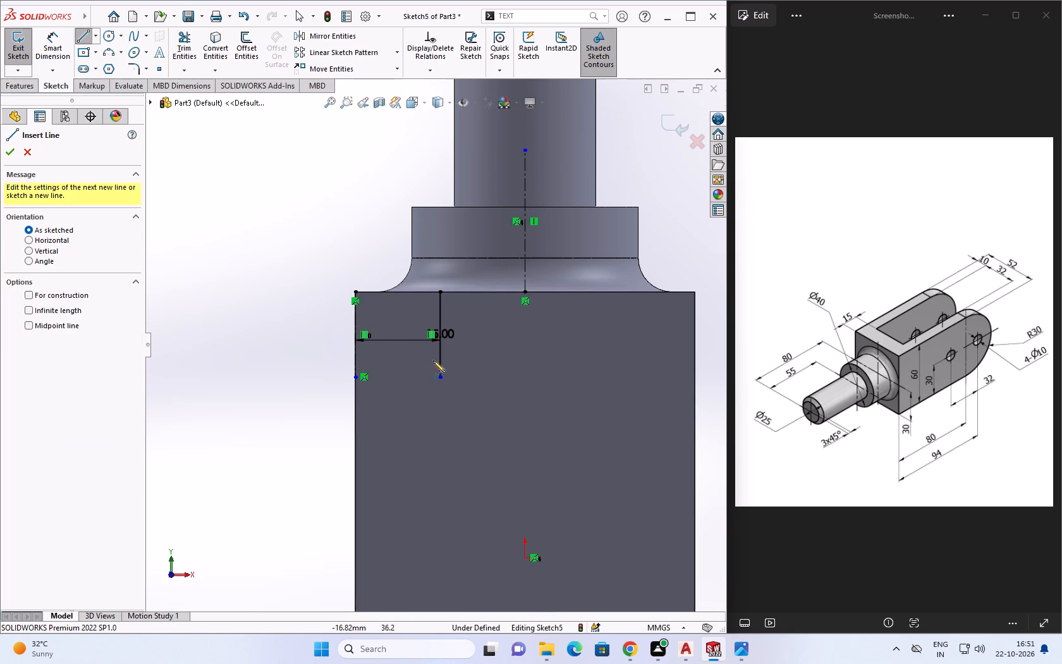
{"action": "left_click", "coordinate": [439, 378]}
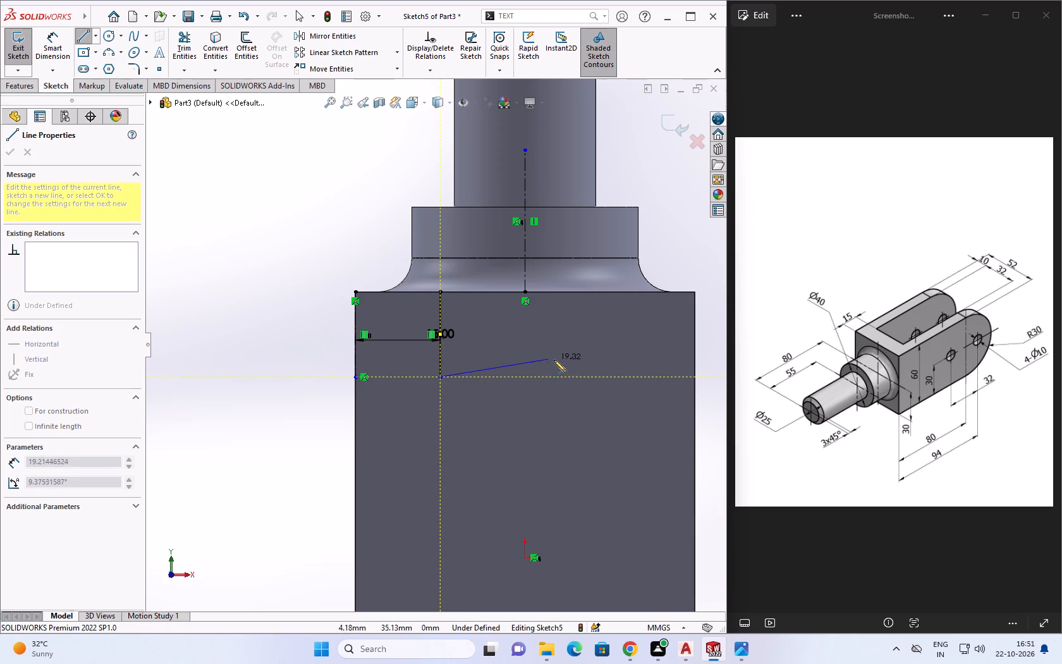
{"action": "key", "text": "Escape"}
Mirror the solid 15 mm offset line about the vertical centerline on the shank axis, keeping the original.
{"action": "scroll", "coordinate": [566, 400], "scroll_direction": "down", "scroll_amount": 4}
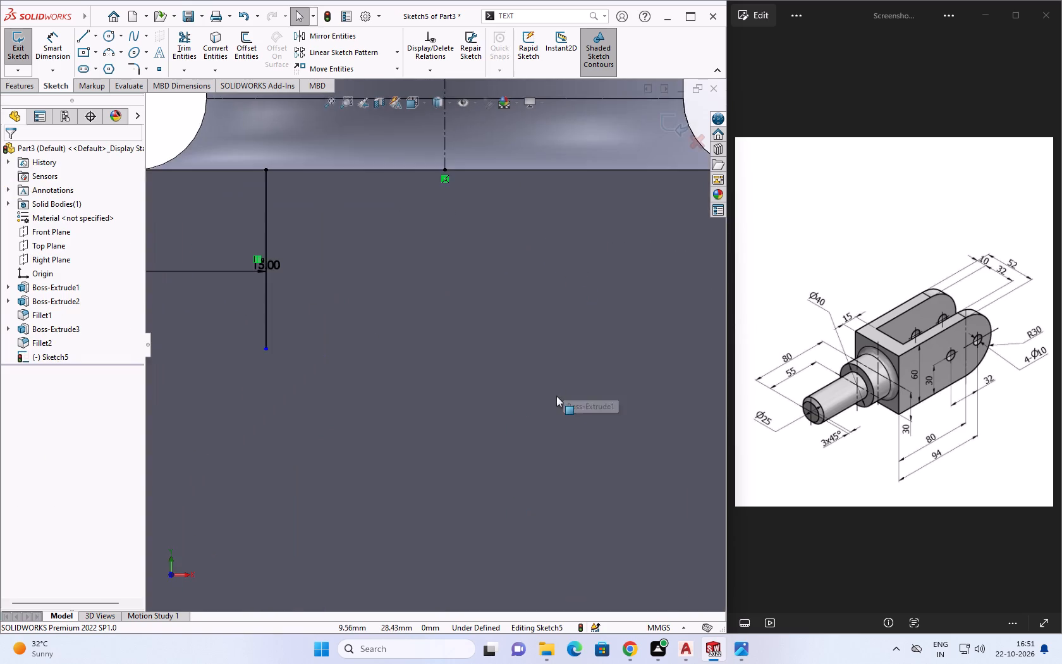
{"action": "scroll", "coordinate": [552, 403], "scroll_direction": "up", "scroll_amount": 5}
{"action": "scroll", "coordinate": [513, 436], "scroll_direction": "up", "scroll_amount": 3}
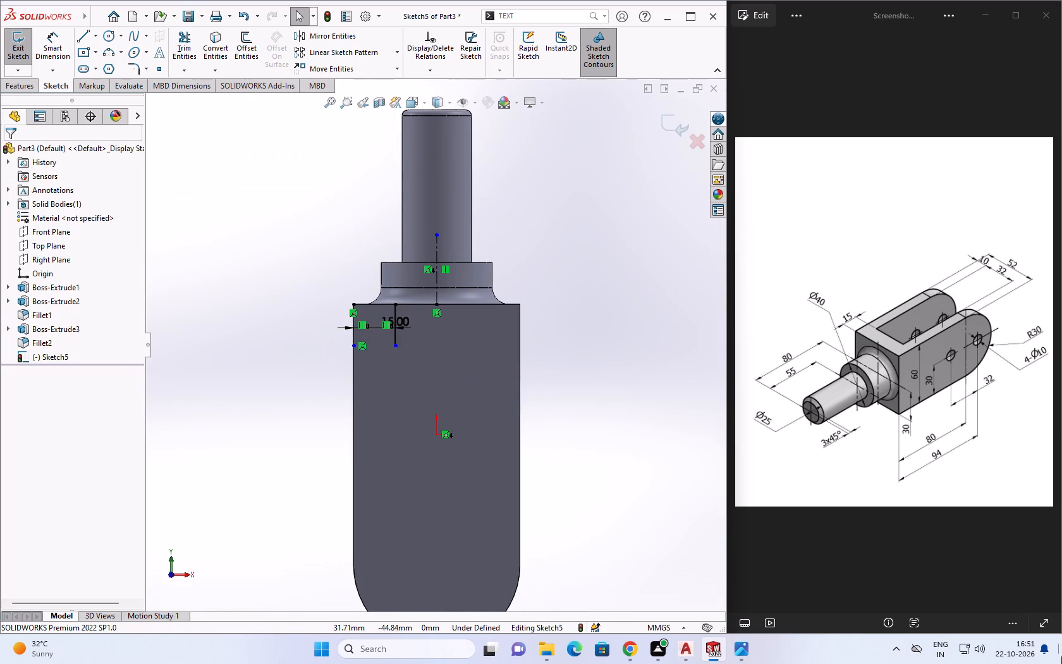
{"action": "key", "text": "Escape"}
{"action": "left_click", "coordinate": [312, 40]}
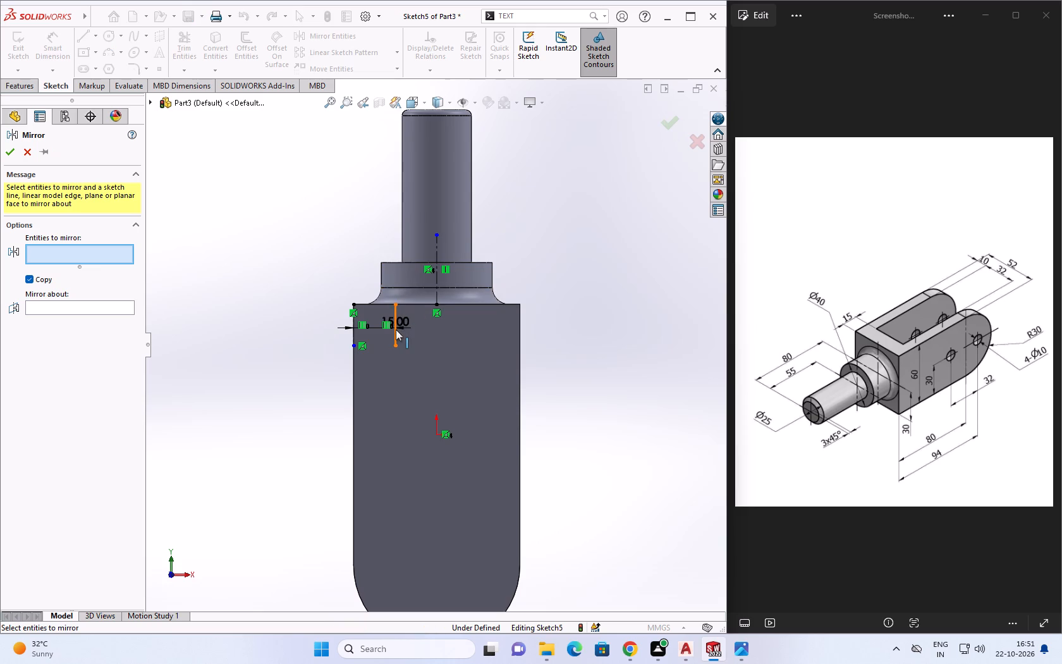
{"action": "left_click", "coordinate": [396, 329]}
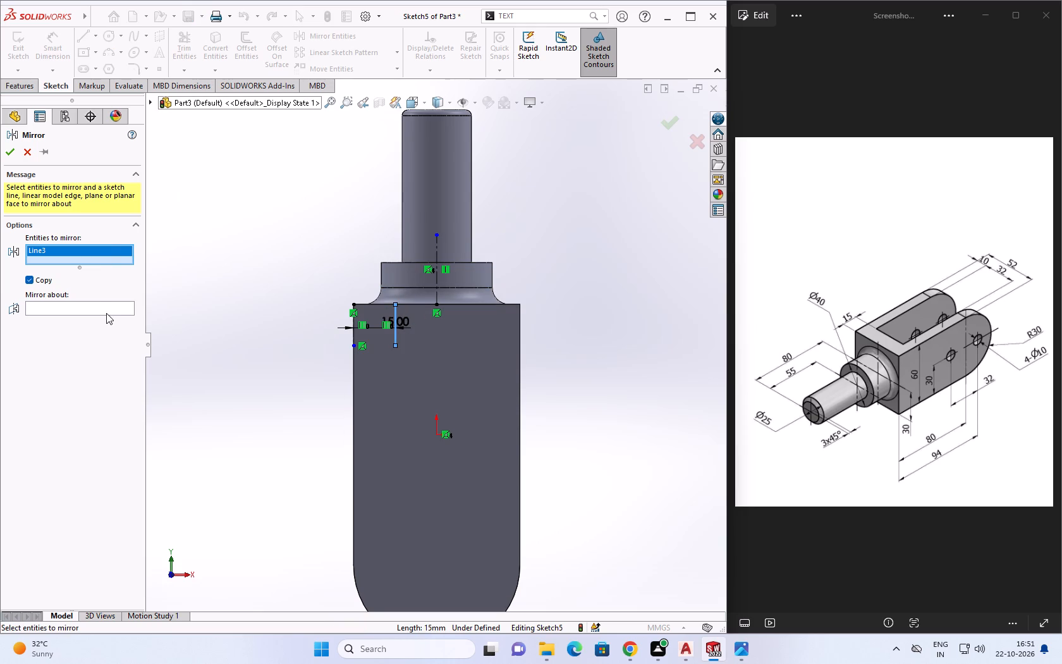
{"action": "left_click", "coordinate": [106, 310]}
{"action": "left_click", "coordinate": [436, 297]}
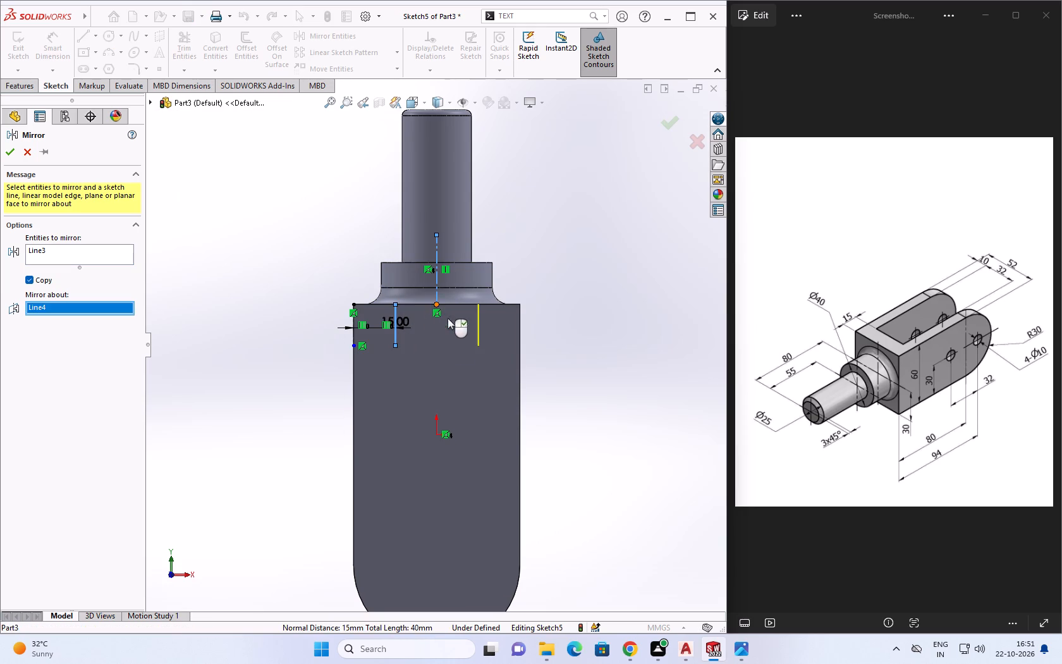
{"action": "left_click", "coordinate": [6, 152]}
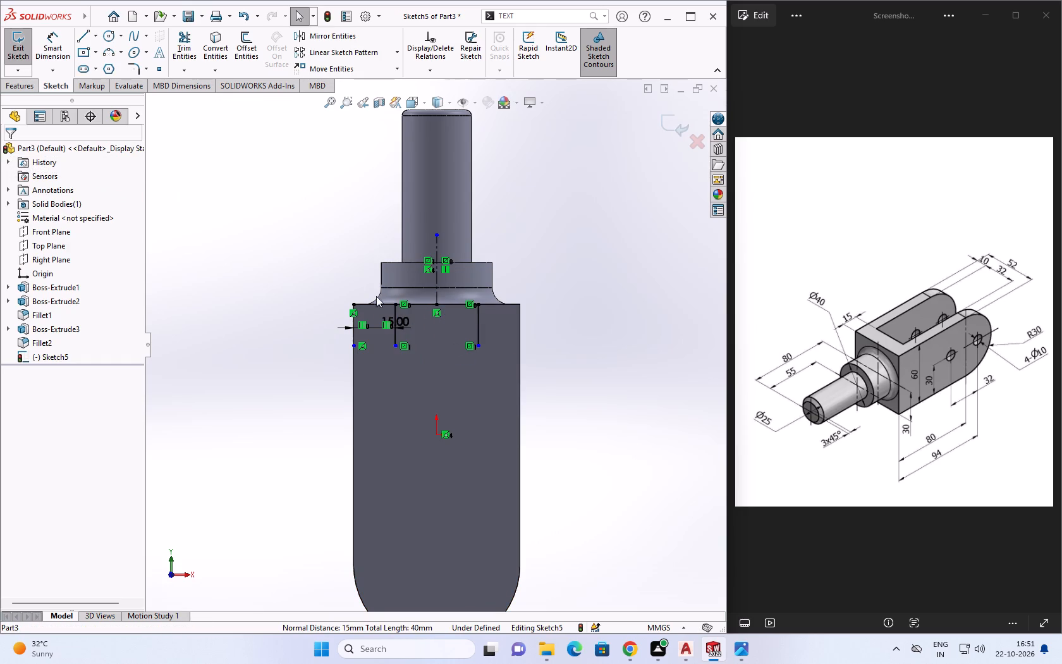
{"action": "key", "text": "Escape"}
{"action": "key", "text": "Escape"}
Join the free ends of the two mirrored vertical lines with a 30 mm horizontal line.
{"action": "scroll", "coordinate": [412, 352], "scroll_direction": "down", "scroll_amount": 4}
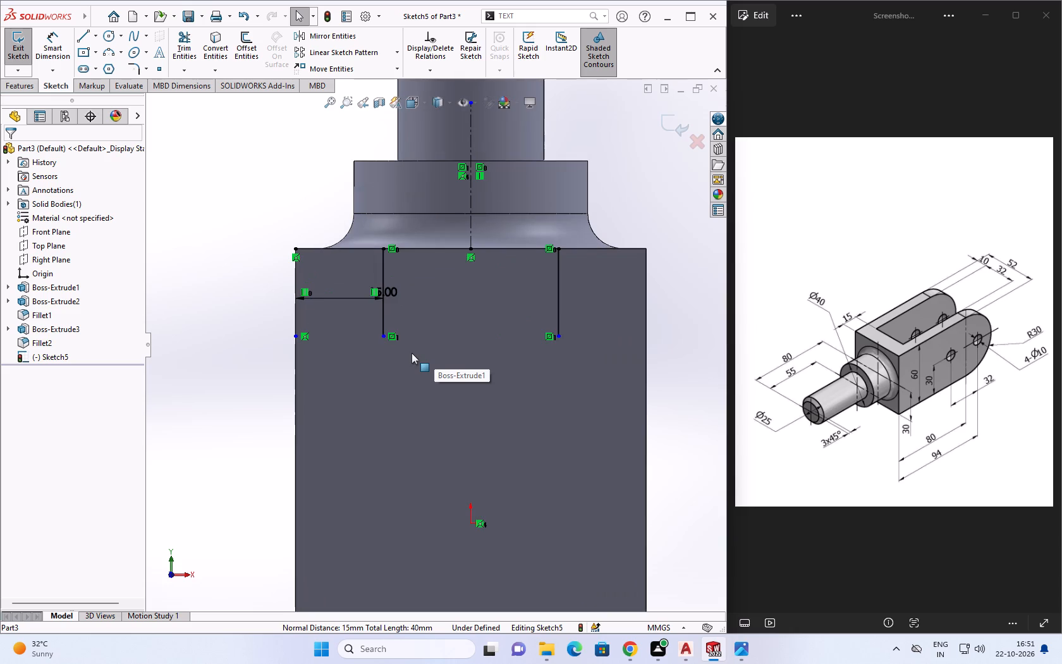
{"action": "key", "text": "Escape"}
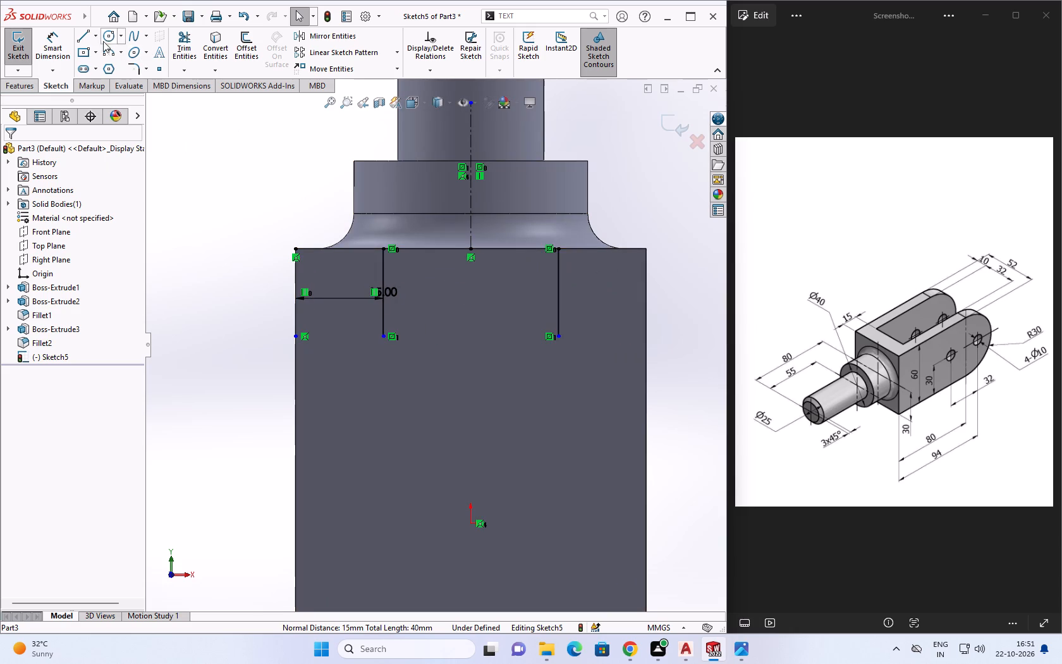
{"action": "left_click", "coordinate": [79, 39]}
{"action": "left_click", "coordinate": [385, 335]}
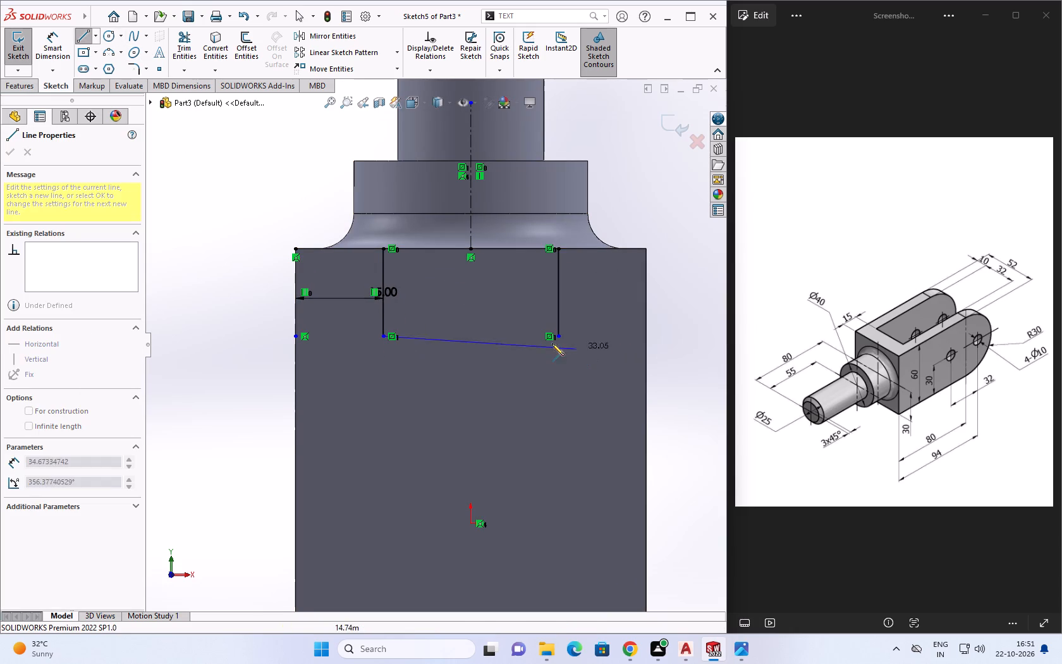
{"action": "left_click", "coordinate": [557, 338]}
{"action": "key", "text": "Escape"}
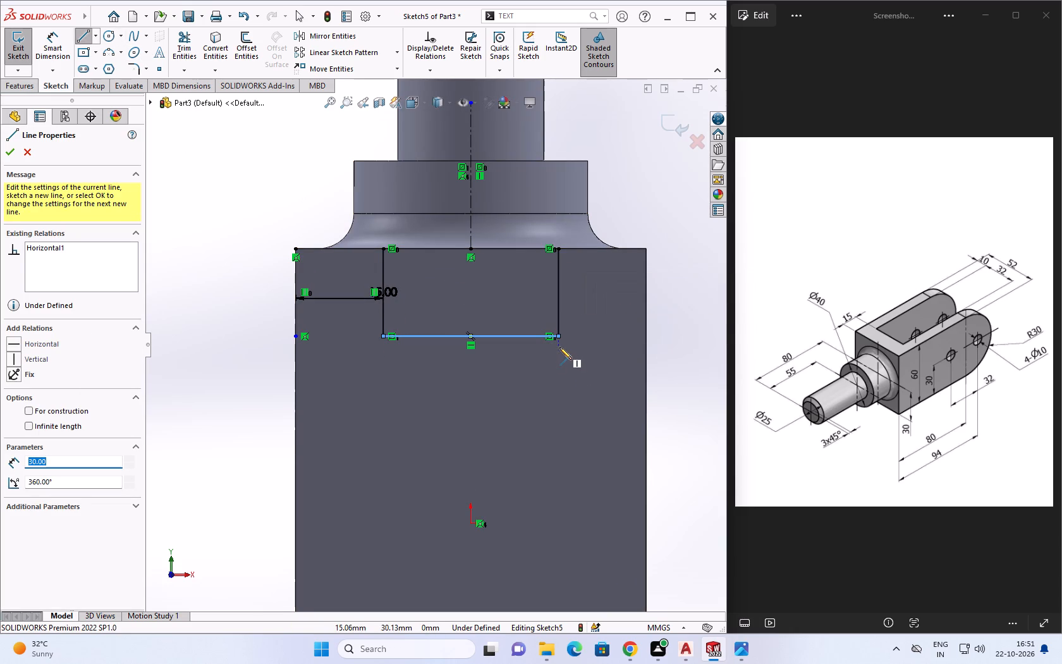
Sketch a vertical line from the horizontal line's end on the mirrored side down the body, ending just past the start of its rounded end.
{"action": "left_click", "coordinate": [559, 337]}
{"action": "scroll", "coordinate": [556, 452], "scroll_direction": "down", "scroll_amount": 6}
{"action": "scroll", "coordinate": [561, 448], "scroll_direction": "up", "scroll_amount": 3}
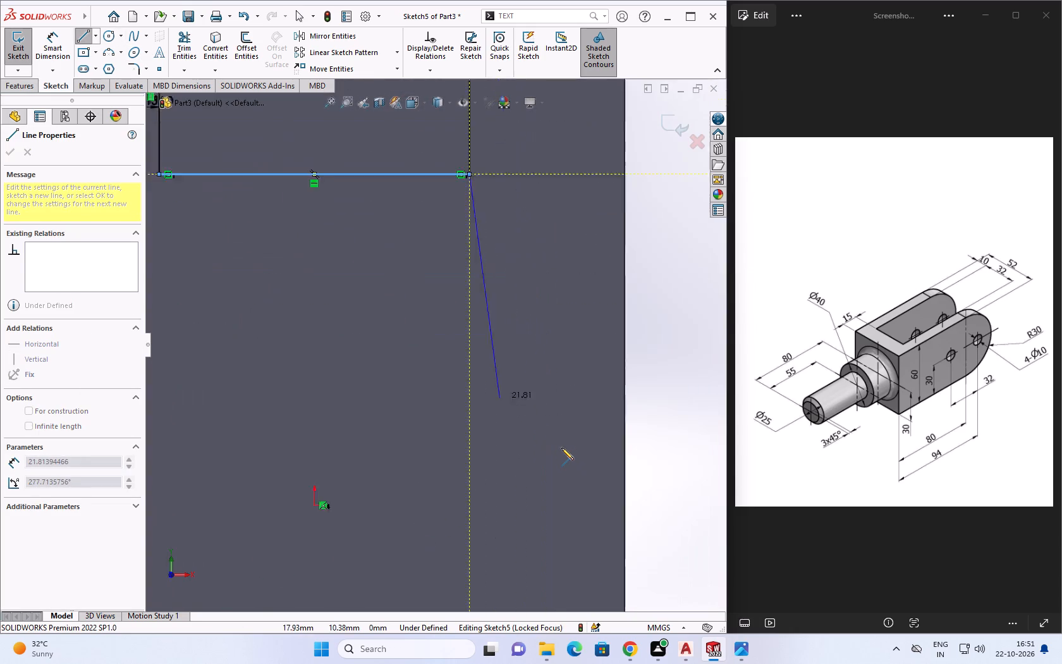
{"action": "scroll", "coordinate": [561, 448], "scroll_direction": "up", "scroll_amount": 5}
{"action": "scroll", "coordinate": [462, 514], "scroll_direction": "down", "scroll_amount": 5}
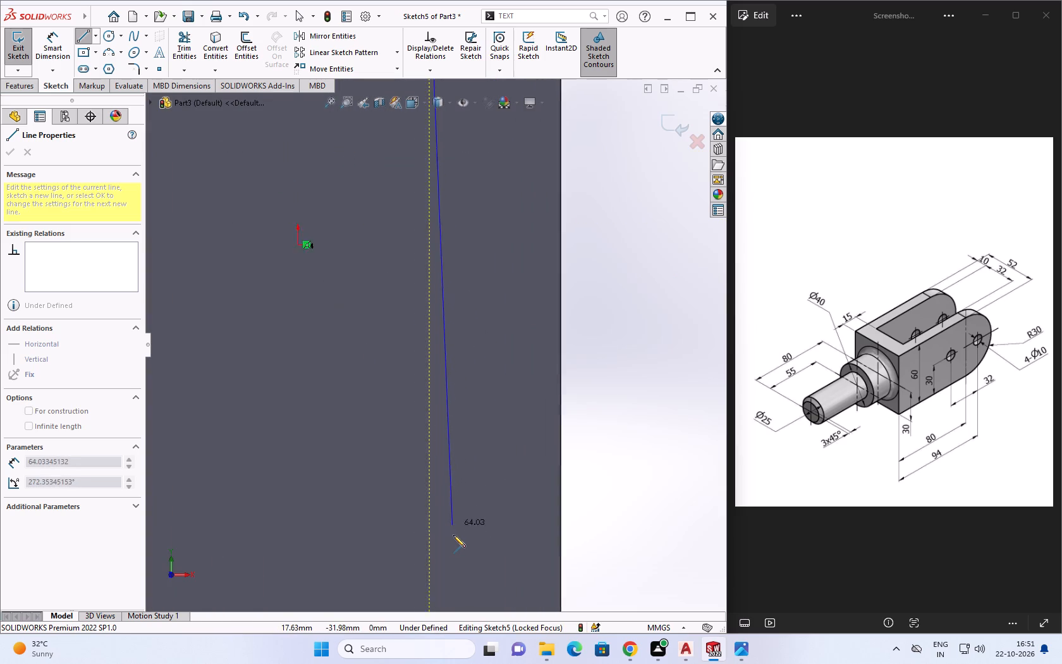
{"action": "scroll", "coordinate": [453, 535], "scroll_direction": "down", "scroll_amount": 4}
{"action": "scroll", "coordinate": [453, 535], "scroll_direction": "up", "scroll_amount": 8}
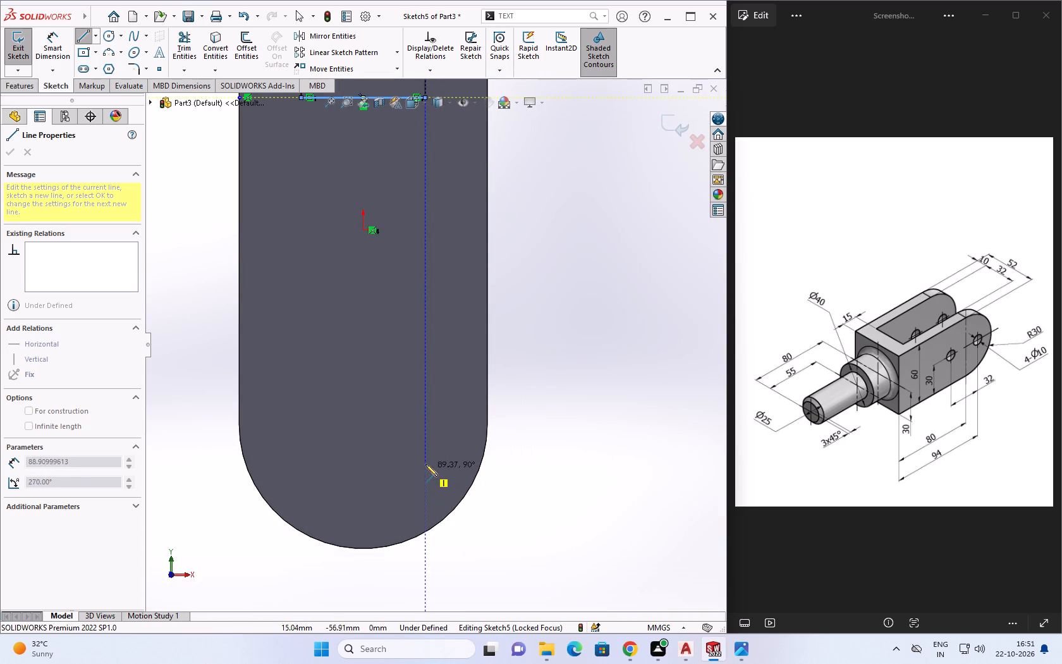
{"action": "left_click", "coordinate": [424, 437]}
{"action": "key", "text": "Escape"}
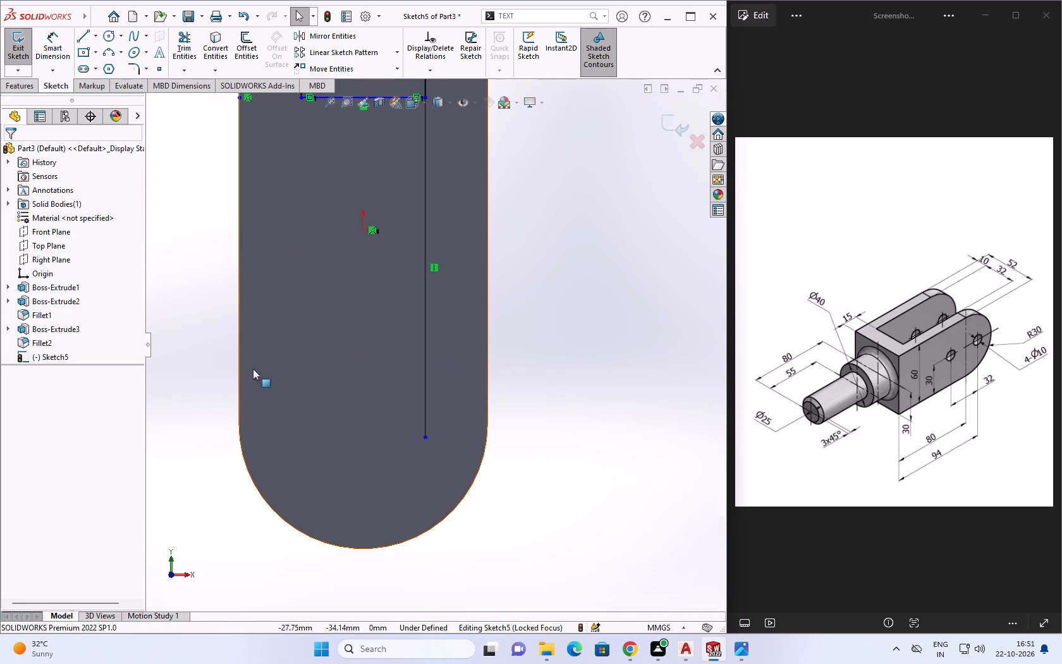
Trim away the short vertical line above the horizontal line on the mirrored side of the slot sketch.
{"action": "scroll", "coordinate": [307, 392], "scroll_direction": "down", "scroll_amount": 1}
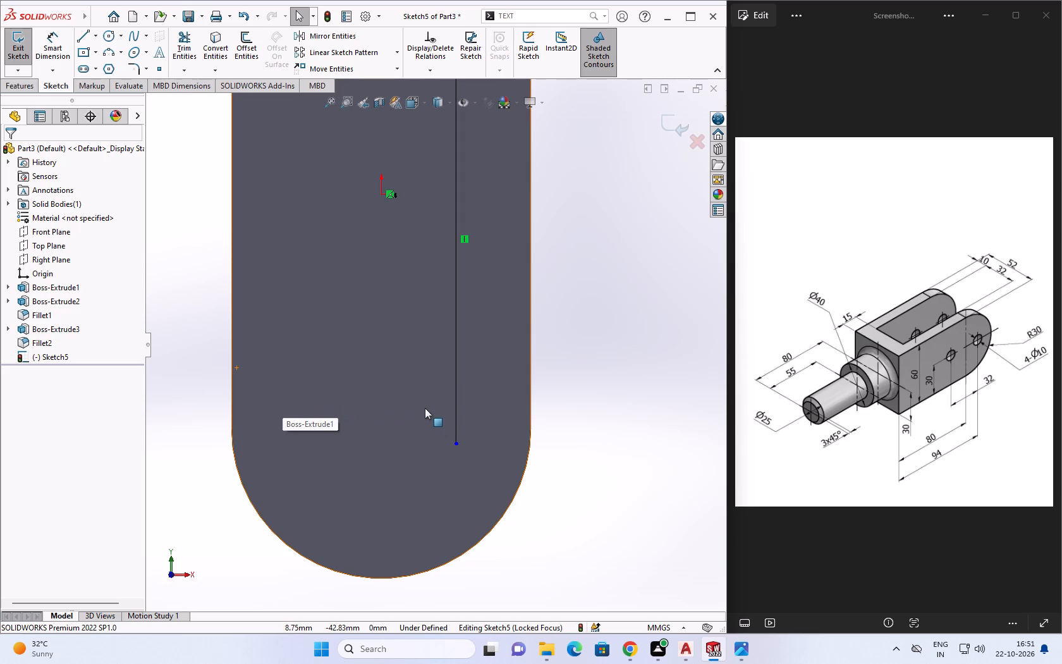
{"action": "scroll", "coordinate": [453, 330], "scroll_direction": "up", "scroll_amount": 2}
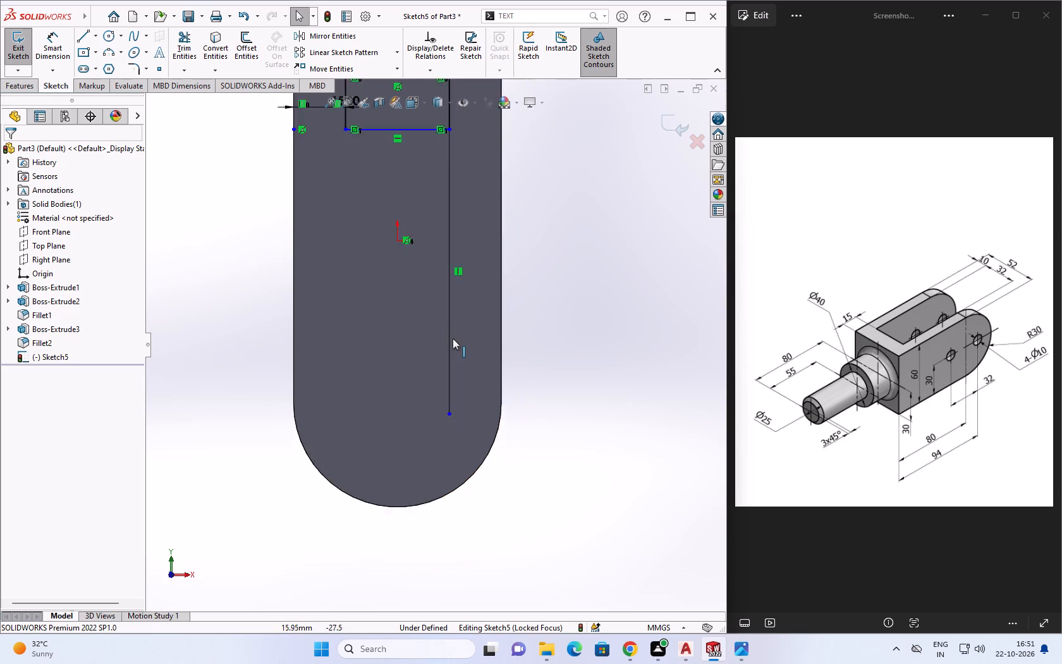
{"action": "scroll", "coordinate": [453, 338], "scroll_direction": "up", "scroll_amount": 3}
{"action": "scroll", "coordinate": [439, 264], "scroll_direction": "down", "scroll_amount": 2}
{"action": "key", "text": "Escape"}
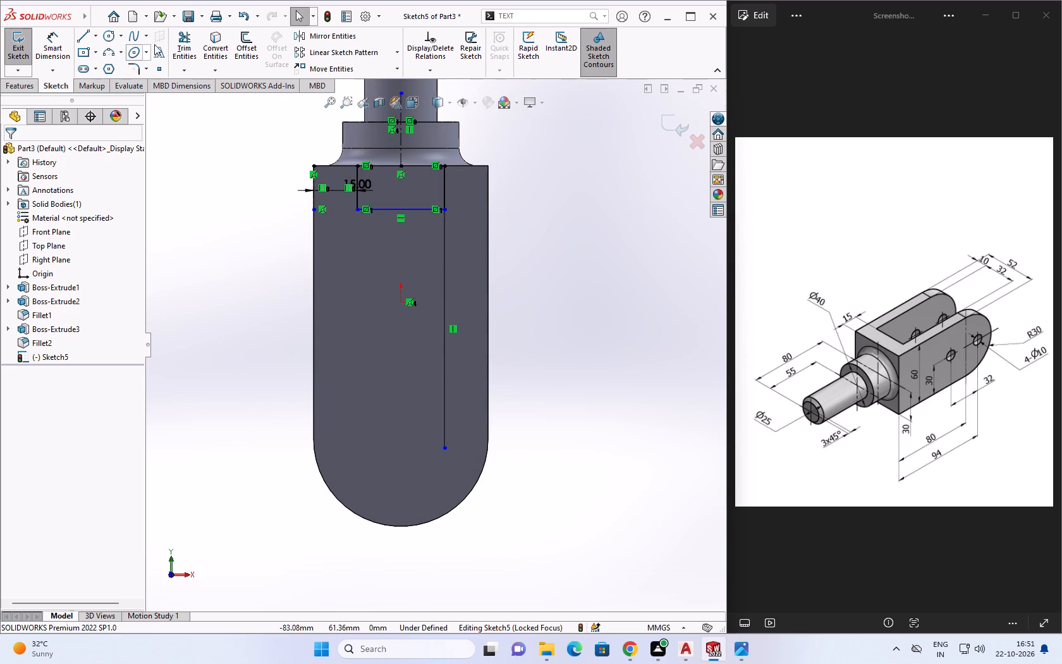
{"action": "left_click", "coordinate": [187, 44]}
{"action": "left_click", "coordinate": [444, 185]}
{"action": "key", "text": "Escape"}
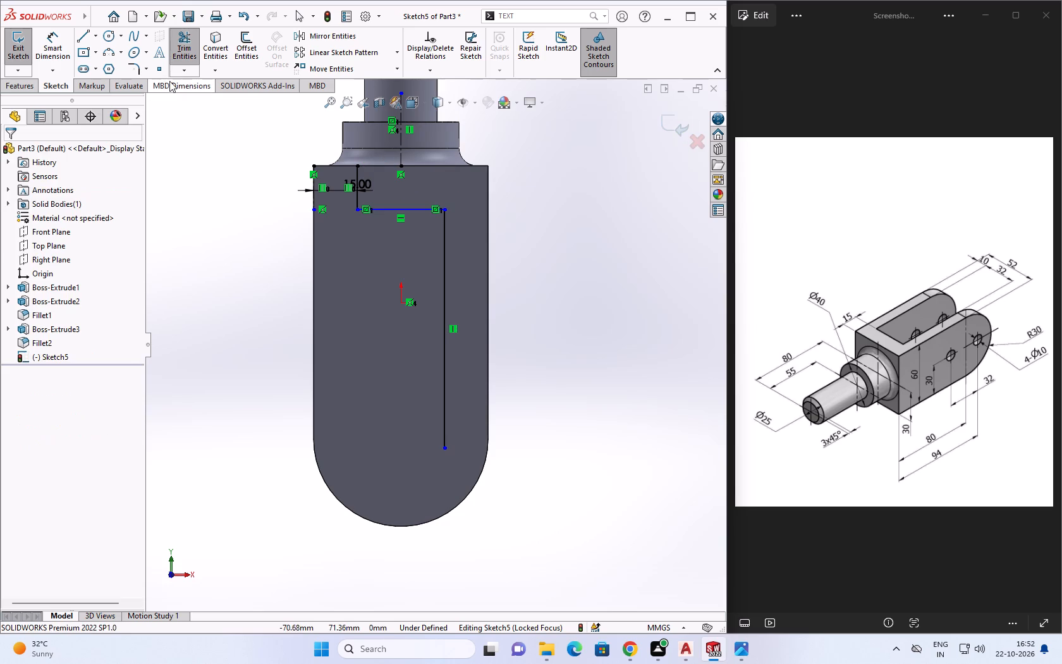
Trim away the remaining 15 mm vertical offset line between the collar-end edge and the horizontal line.
{"action": "key", "text": "space"}
{"action": "key", "text": "space"}
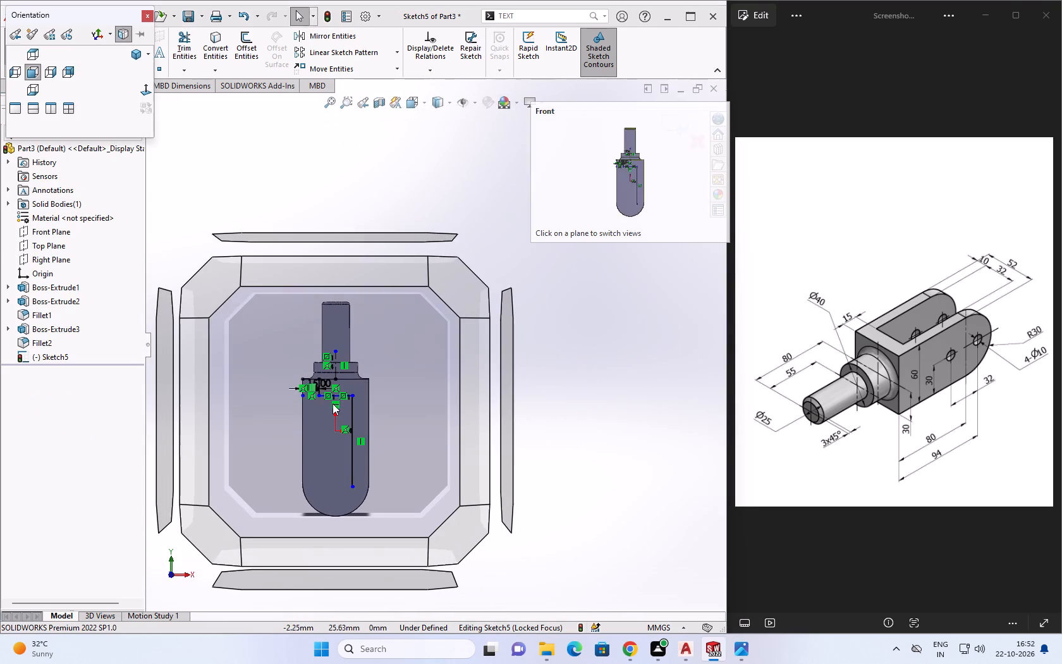
{"action": "scroll", "coordinate": [331, 404], "scroll_direction": "up", "scroll_amount": 5}
{"action": "key", "text": "Escape"}
{"action": "scroll", "coordinate": [345, 164], "scroll_direction": "up", "scroll_amount": 5}
{"action": "scroll", "coordinate": [394, 247], "scroll_direction": "down", "scroll_amount": 3}
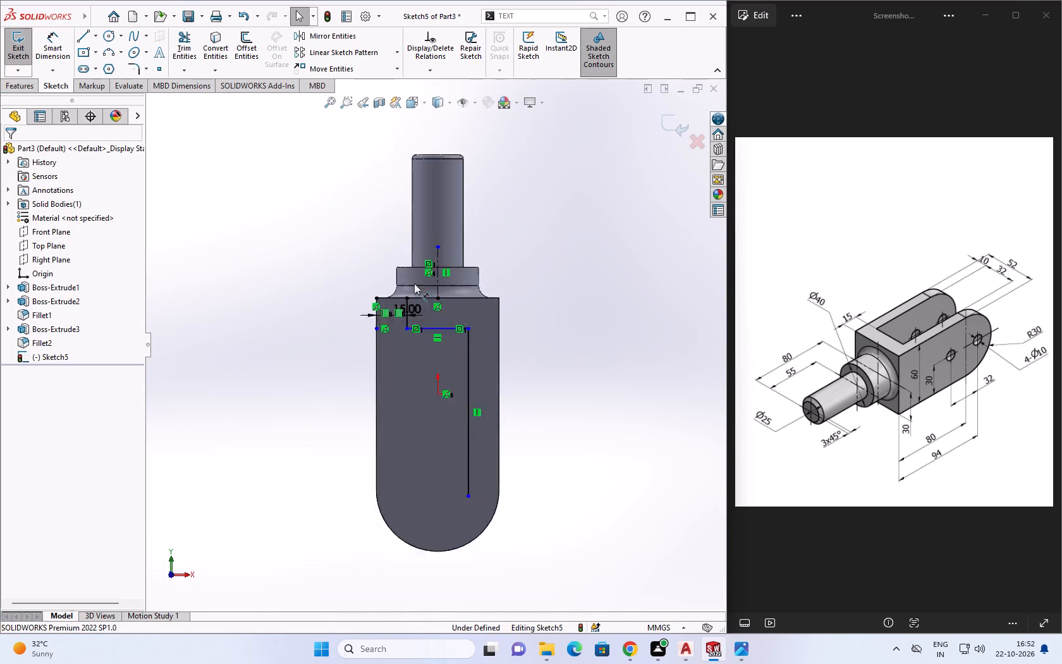
{"action": "scroll", "coordinate": [414, 283], "scroll_direction": "down", "scroll_amount": 2}
{"action": "scroll", "coordinate": [399, 342], "scroll_direction": "down", "scroll_amount": 4}
{"action": "left_click", "coordinate": [427, 348]}
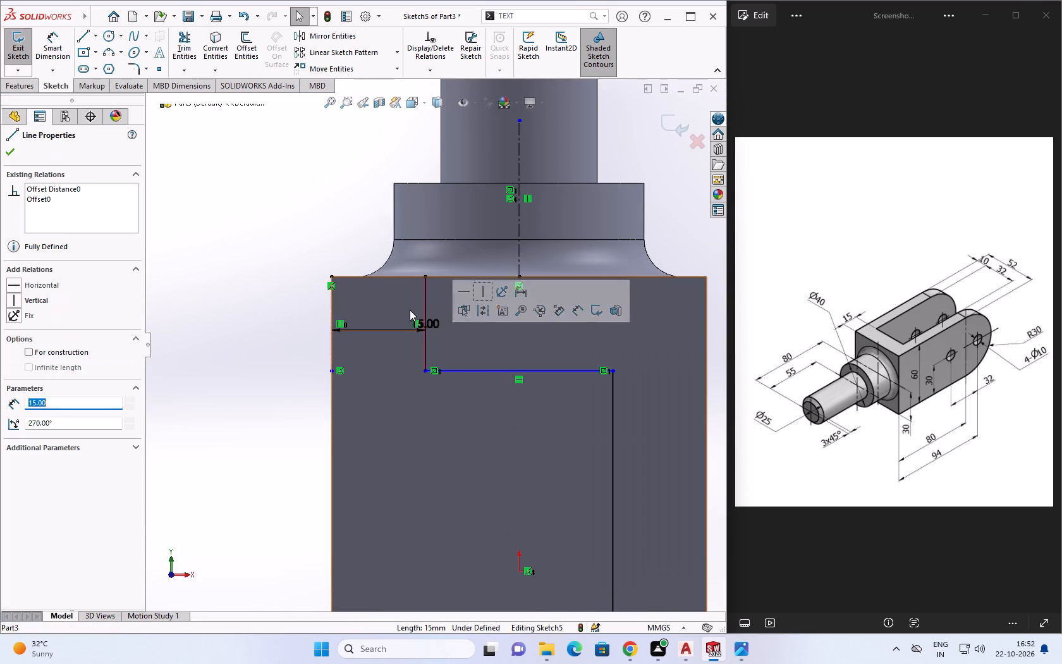
{"action": "left_click", "coordinate": [424, 353]}
{"action": "key", "text": "Escape"}
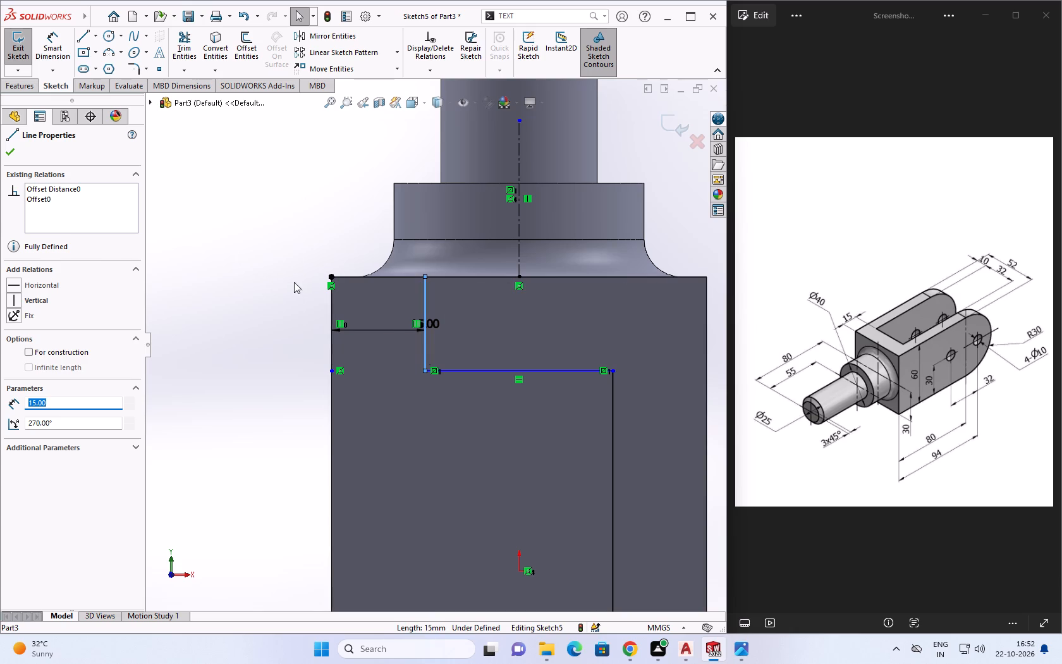
{"action": "key", "text": "Escape"}
{"action": "left_click", "coordinate": [425, 343]}
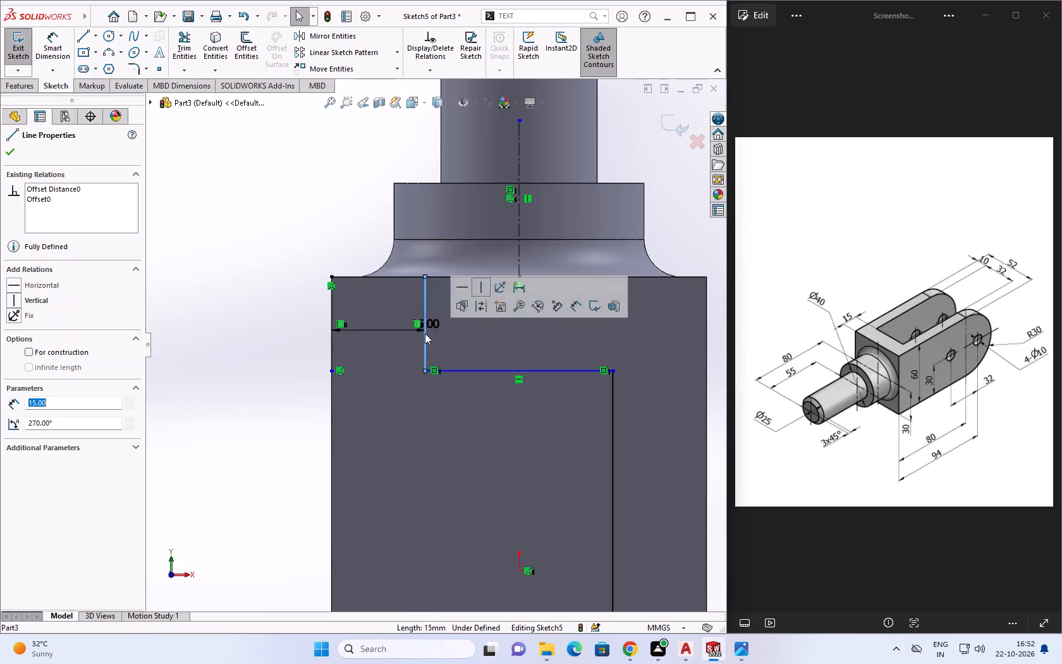
{"action": "key", "text": "Escape"}
{"action": "left_click", "coordinate": [188, 61]}
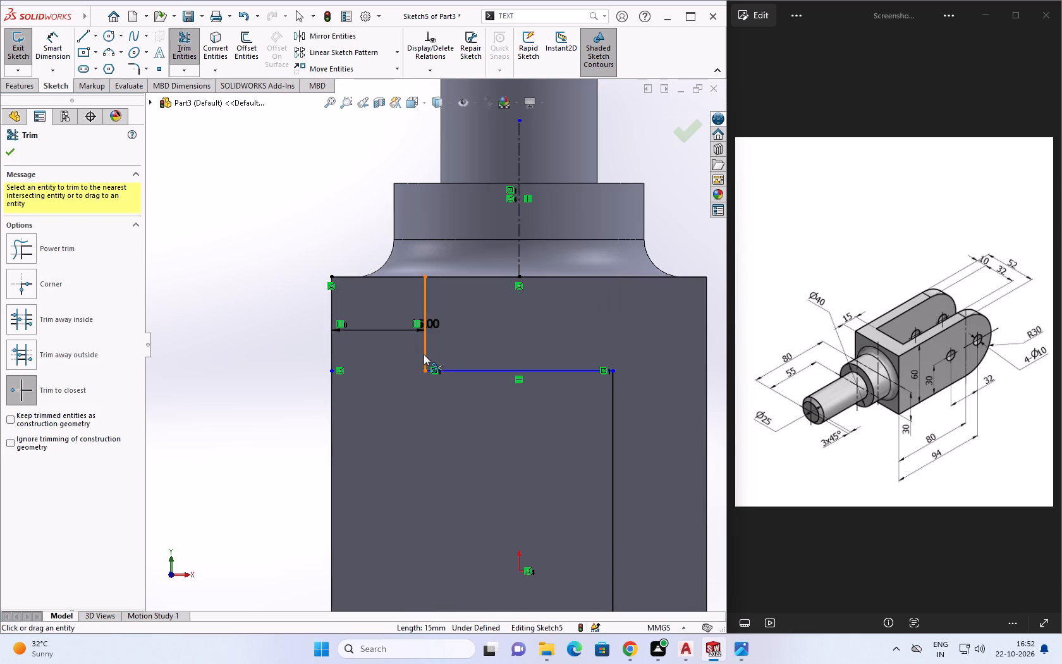
{"action": "left_click", "coordinate": [424, 354]}
{"action": "key", "text": "Escape"}
{"action": "key", "text": "Escape"}
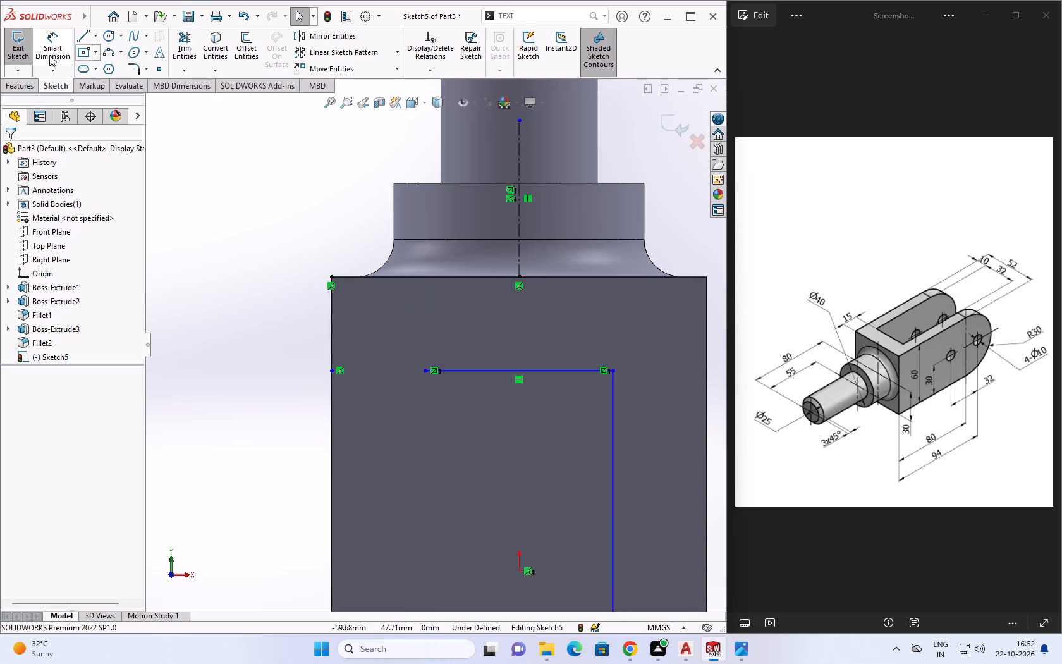
Dimension the long vertical slot line to a length of 80 mm.
{"action": "left_click", "coordinate": [49, 55]}
{"action": "scroll", "coordinate": [629, 465], "scroll_direction": "down", "scroll_amount": 2}
{"action": "scroll", "coordinate": [607, 464], "scroll_direction": "up", "scroll_amount": 4}
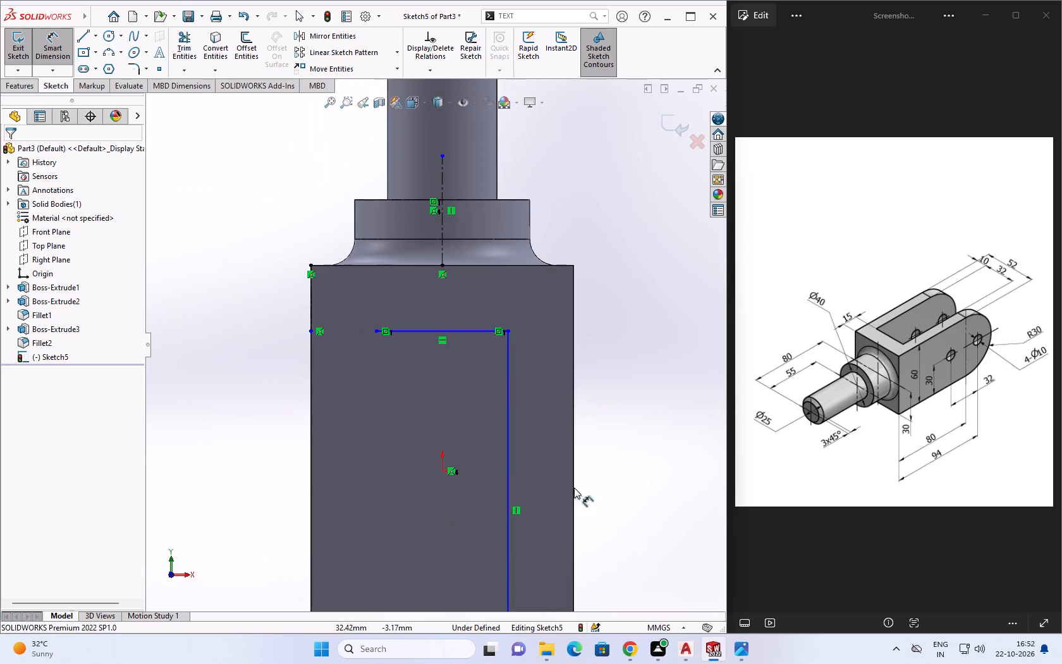
{"action": "left_click", "coordinate": [507, 440]}
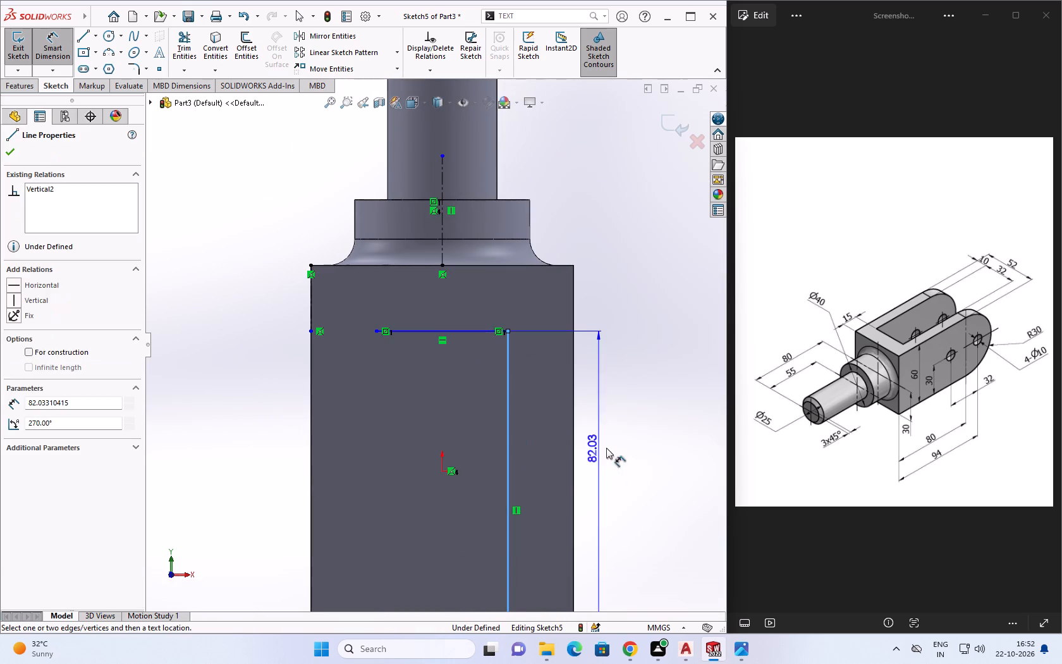
{"action": "left_click", "coordinate": [631, 453]}
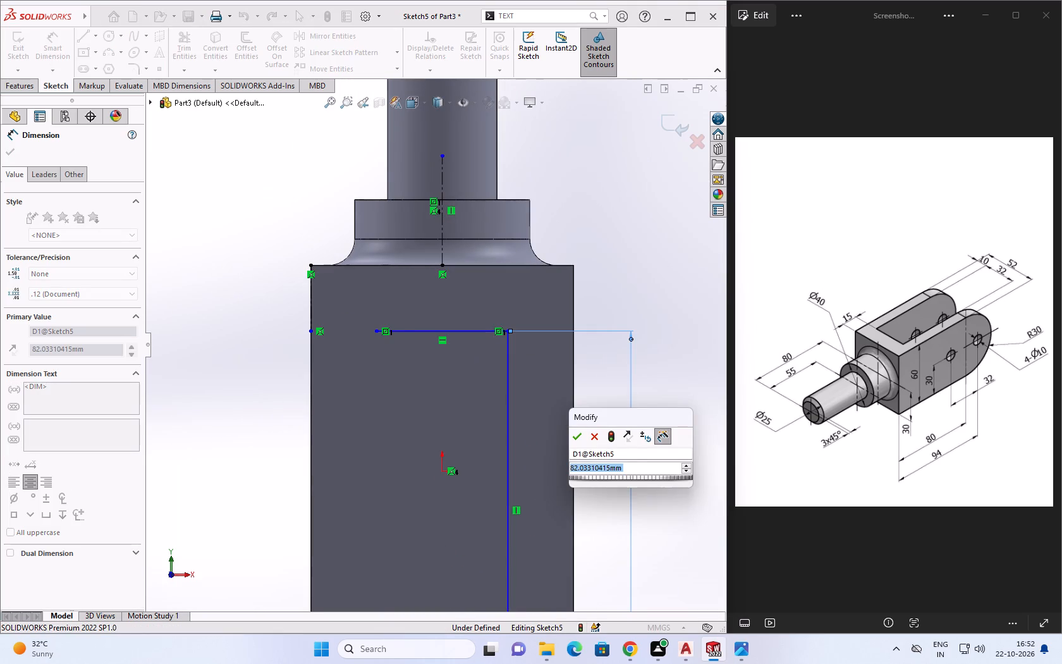
{"action": "key", "text": "5"}
{"action": "key", "text": "BackSpace"}
{"action": "key", "text": "BackSpace"}
{"action": "type", "text": "80"}
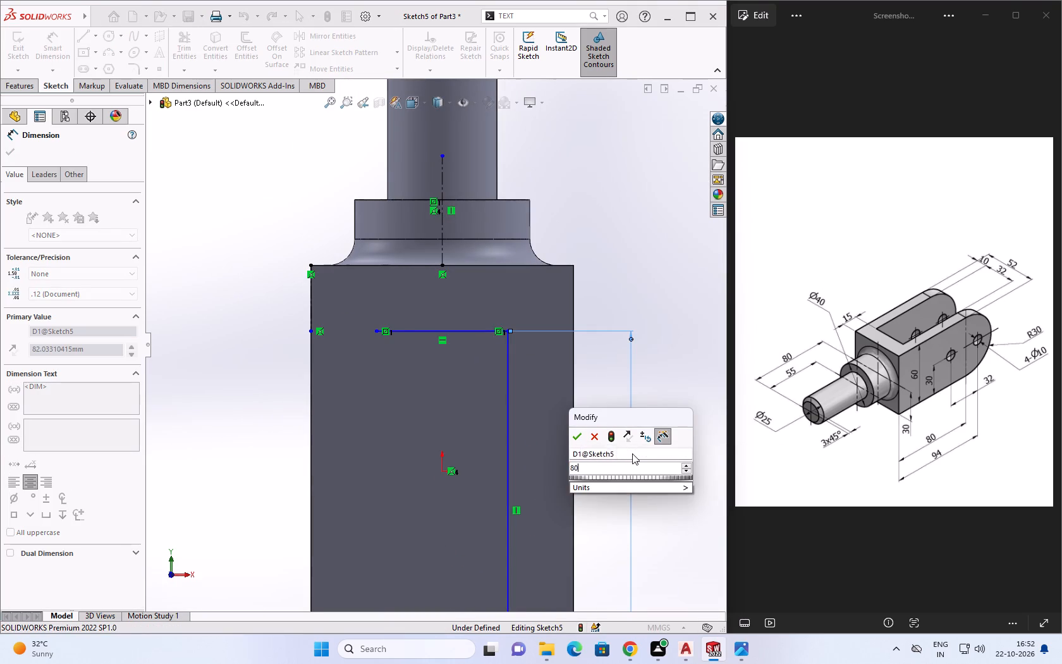
{"action": "key", "text": "Return"}
{"action": "scroll", "coordinate": [572, 452], "scroll_direction": "down", "scroll_amount": 3}
{"action": "scroll", "coordinate": [568, 454], "scroll_direction": "up", "scroll_amount": 6}
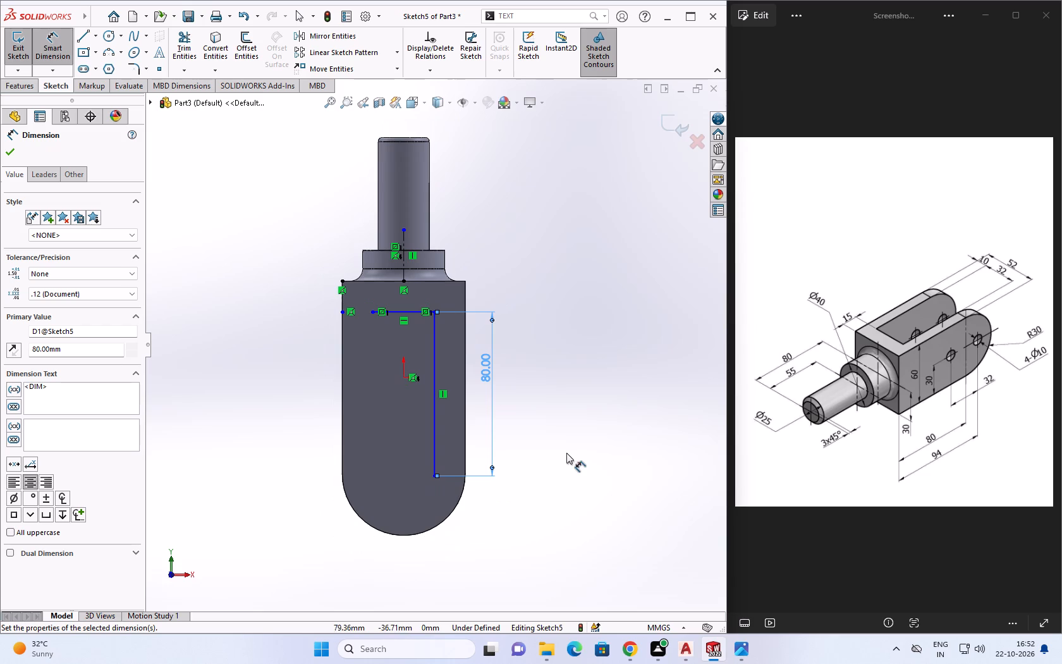
{"action": "key", "text": "Escape"}
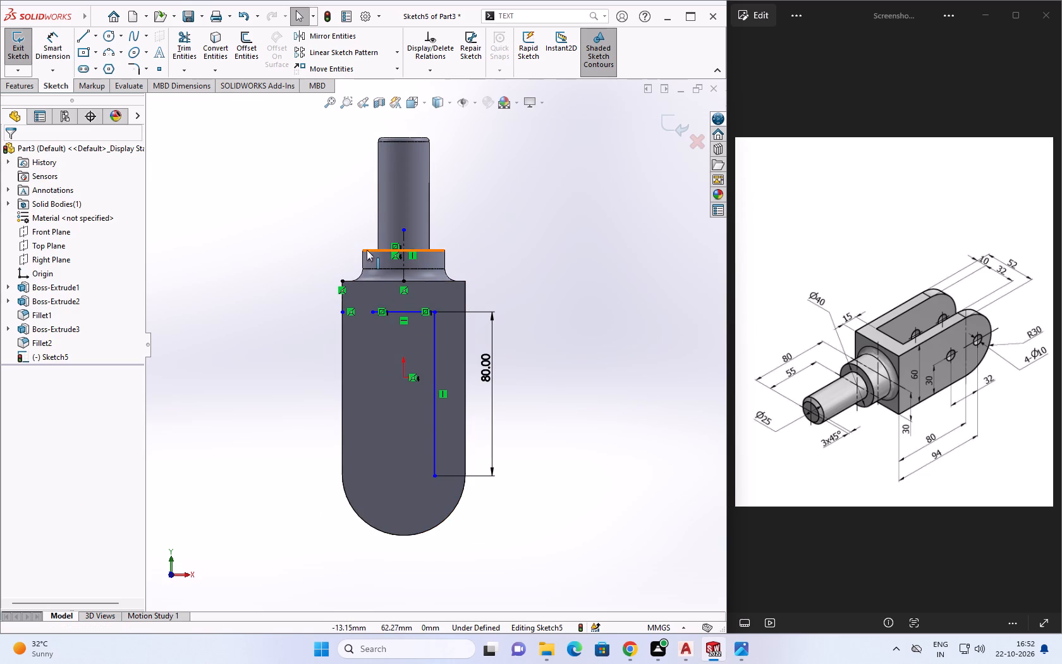
{"action": "key", "text": "Escape"}
{"action": "key", "text": "Escape"}
Mirror the 80 mm vertical line about the centerline on the shank axis, keeping the original.
{"action": "left_click", "coordinate": [433, 363]}
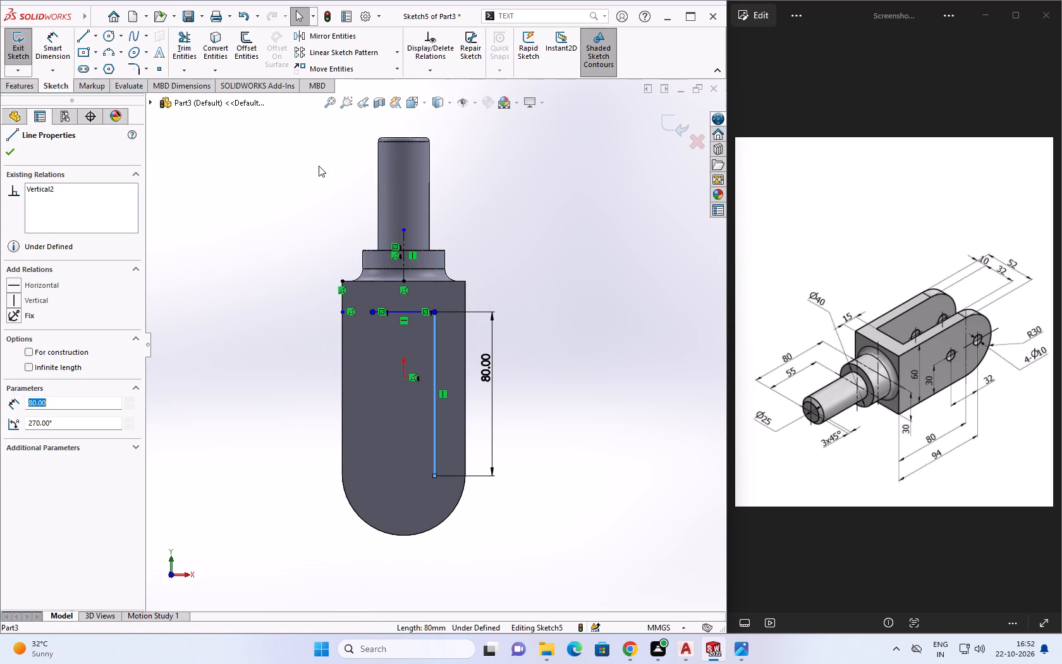
{"action": "left_click", "coordinate": [343, 45]}
{"action": "left_click", "coordinate": [343, 40]}
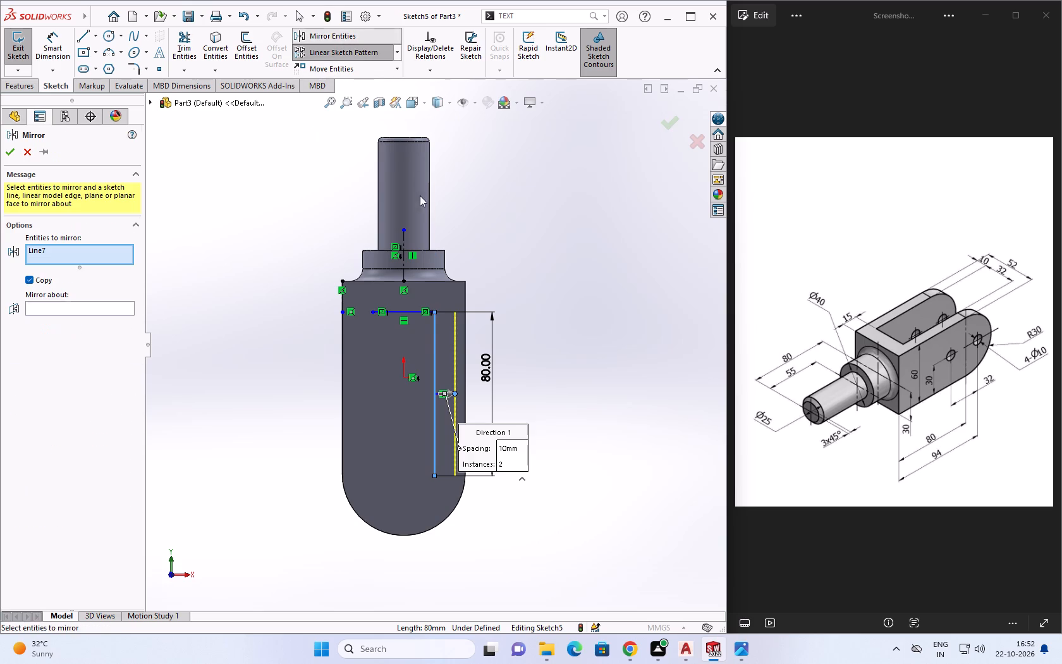
{"action": "left_click", "coordinate": [109, 302]}
{"action": "left_click", "coordinate": [113, 307]}
{"action": "left_click", "coordinate": [402, 261]}
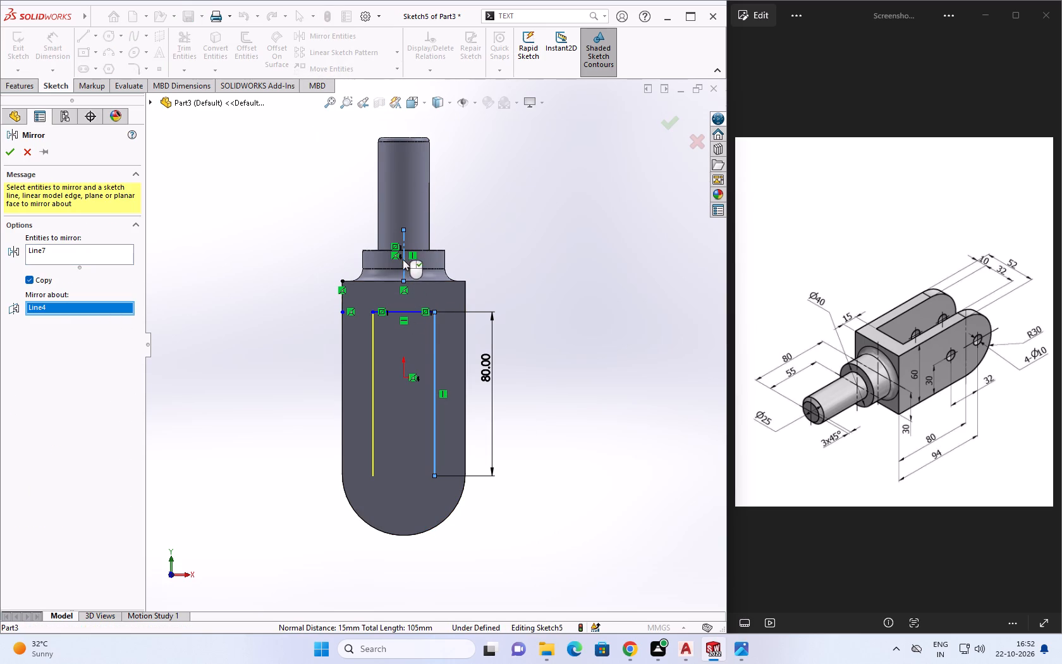
{"action": "left_click", "coordinate": [14, 154]}
{"action": "key", "text": "Escape"}
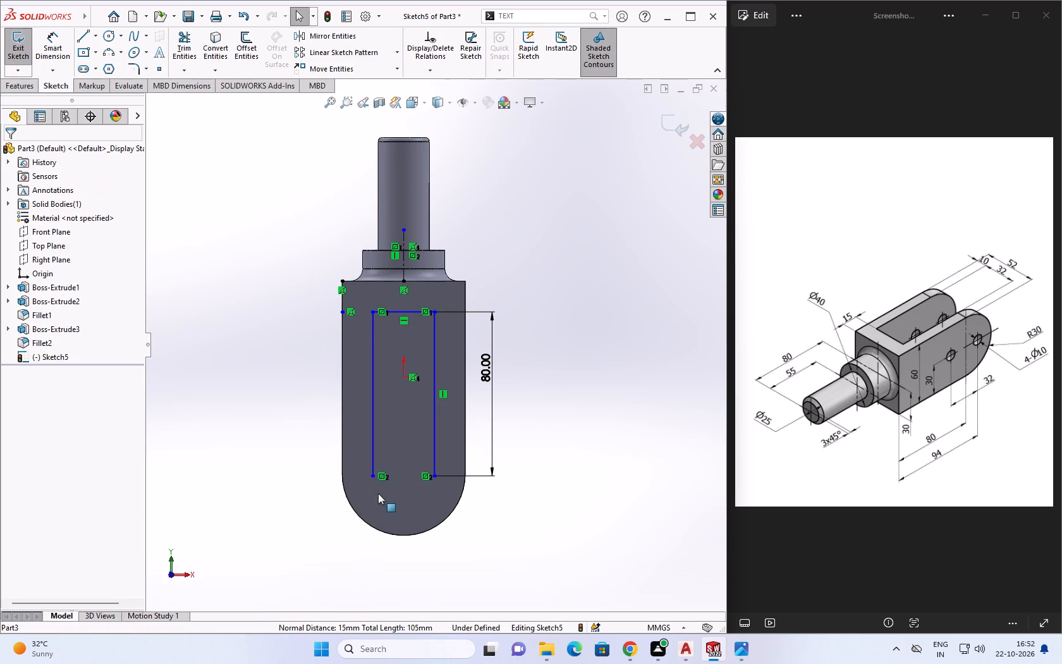
Join the free ends of the two 80 mm lines near the rounded end with a horizontal line, closing the rectangle.
{"action": "scroll", "coordinate": [382, 497], "scroll_direction": "up", "scroll_amount": 4}
{"action": "scroll", "coordinate": [386, 483], "scroll_direction": "down", "scroll_amount": 5}
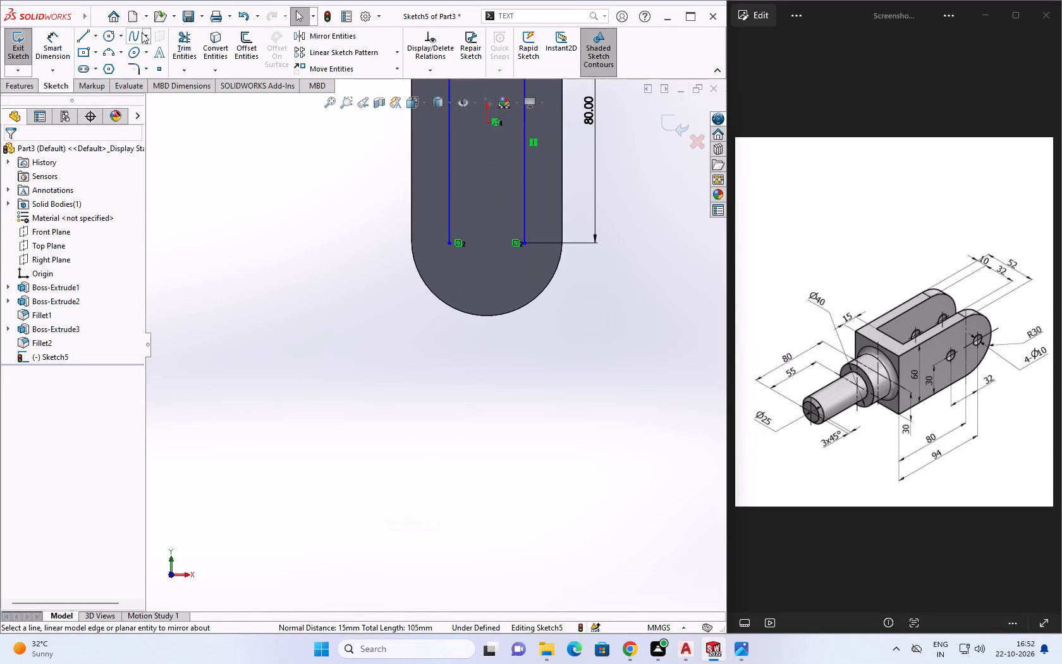
{"action": "left_click", "coordinate": [85, 35]}
{"action": "left_click", "coordinate": [447, 243]}
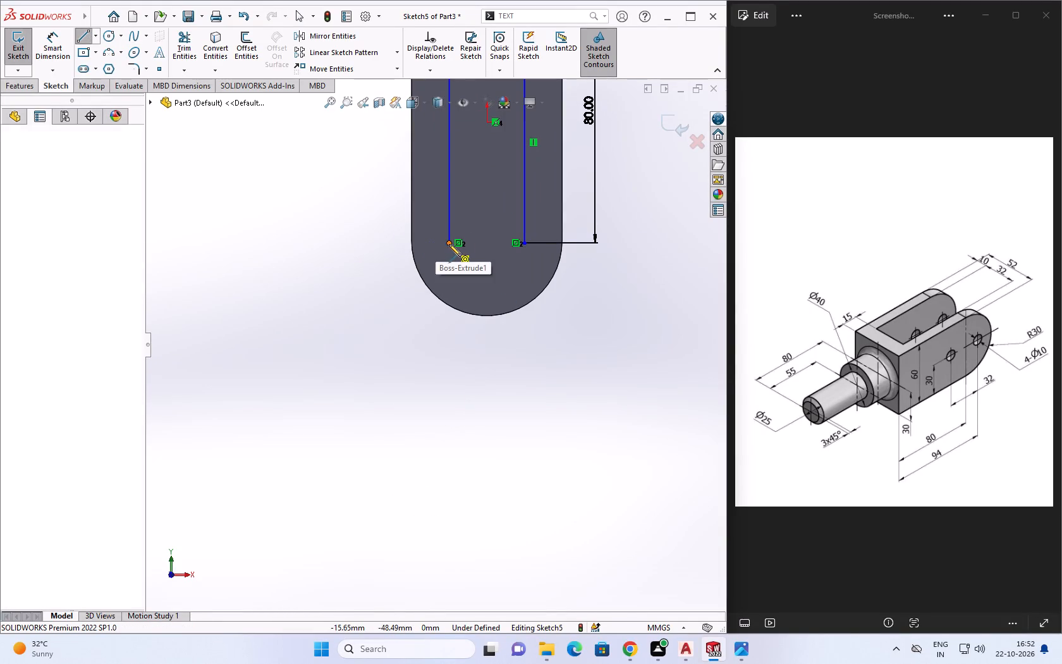
{"action": "left_click", "coordinate": [526, 245]}
{"action": "key", "text": "Escape"}
{"action": "scroll", "coordinate": [508, 362], "scroll_direction": "up", "scroll_amount": 1}
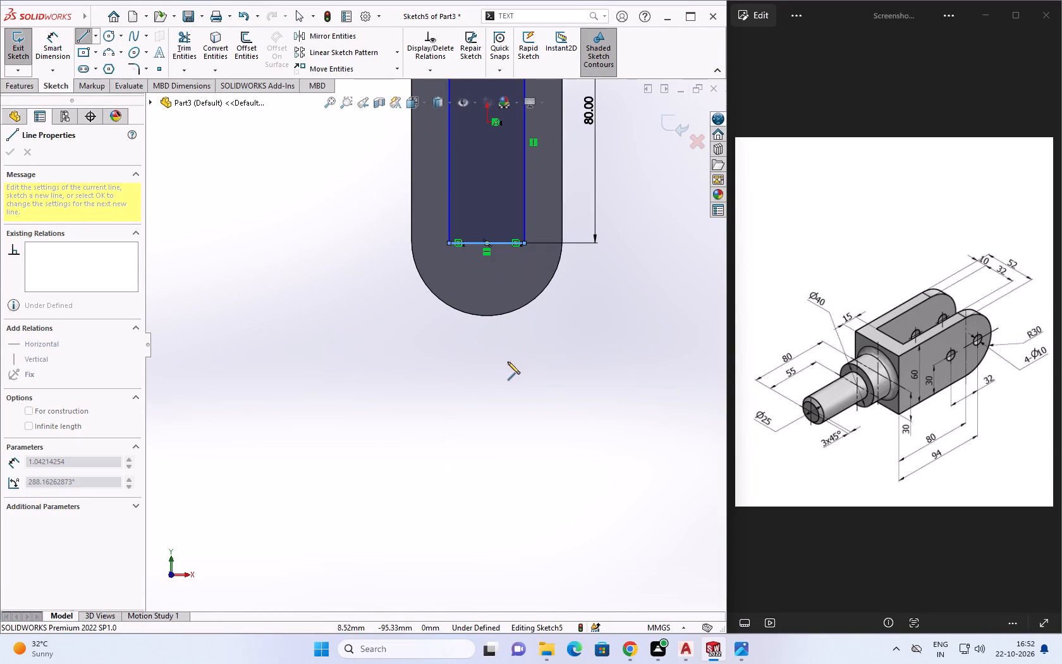
{"action": "scroll", "coordinate": [508, 362], "scroll_direction": "up", "scroll_amount": 4}
{"action": "scroll", "coordinate": [502, 227], "scroll_direction": "down", "scroll_amount": 4}
{"action": "key", "text": "Escape"}
{"action": "key", "text": "Escape"}
{"action": "scroll", "coordinate": [327, 235], "scroll_direction": "up", "scroll_amount": 3}
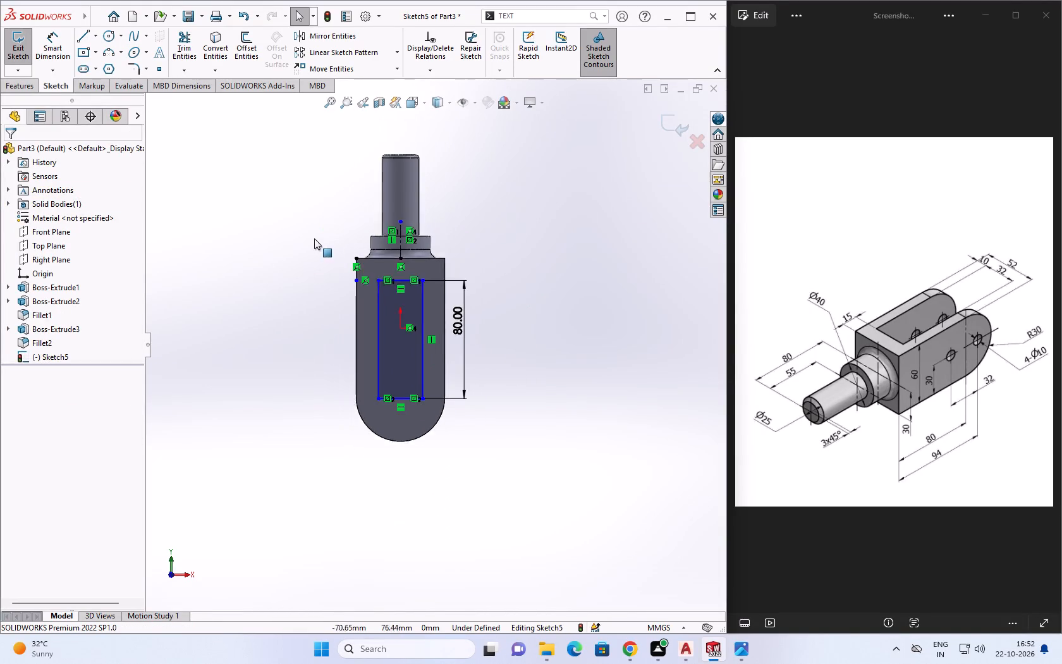
Delete the leftover 15 mm line on the body's side edge and the vertical construction centerline.
{"action": "scroll", "coordinate": [379, 263], "scroll_direction": "down", "scroll_amount": 4}
{"action": "left_click", "coordinate": [372, 332]}
{"action": "key", "text": "Delete"}
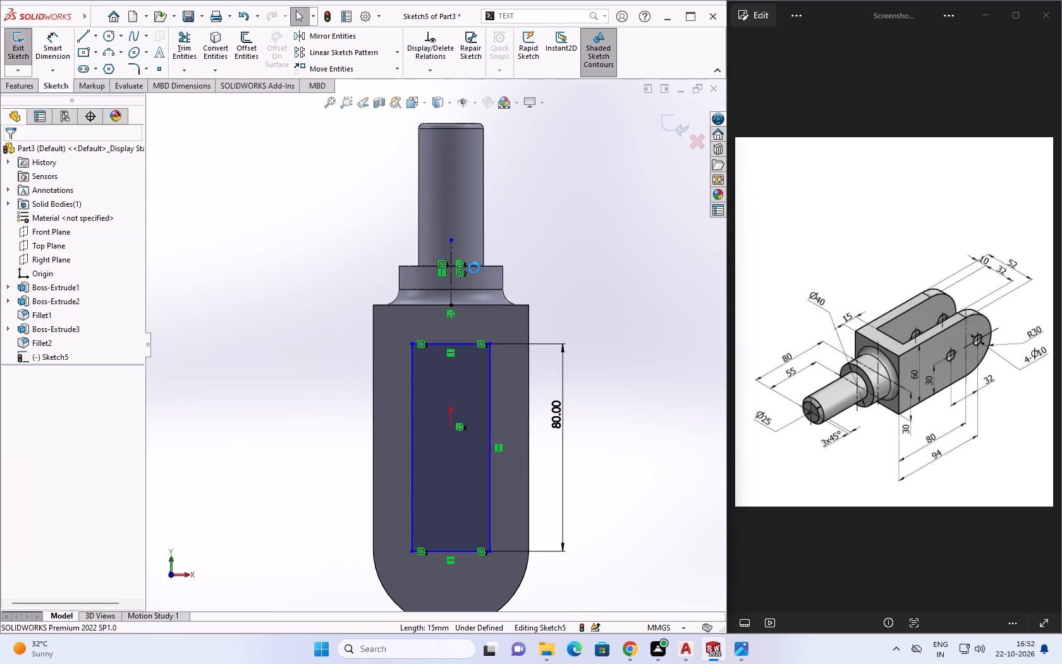
{"action": "left_click", "coordinate": [451, 278]}
{"action": "key", "text": "Delete"}
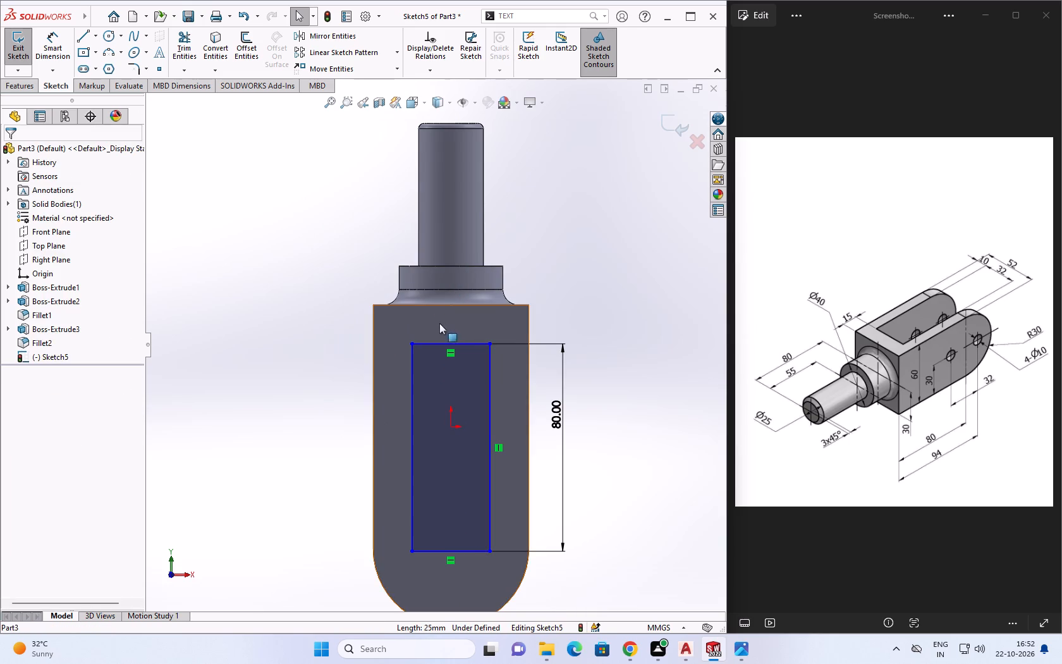
Cut-extrude the closed slot rectangle through the body with a blind depth of 55 mm.
{"action": "left_click", "coordinate": [20, 89]}
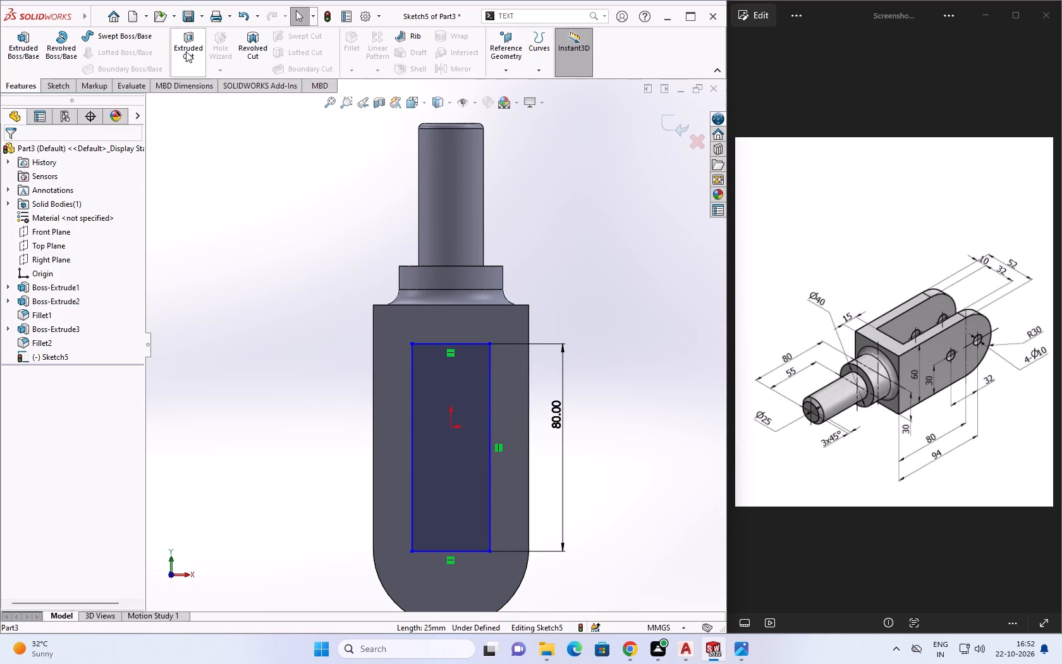
{"action": "left_click", "coordinate": [204, 54]}
{"action": "middle_click_drag", "start_coordinate": [291, 455], "coordinate": [415, 447]}
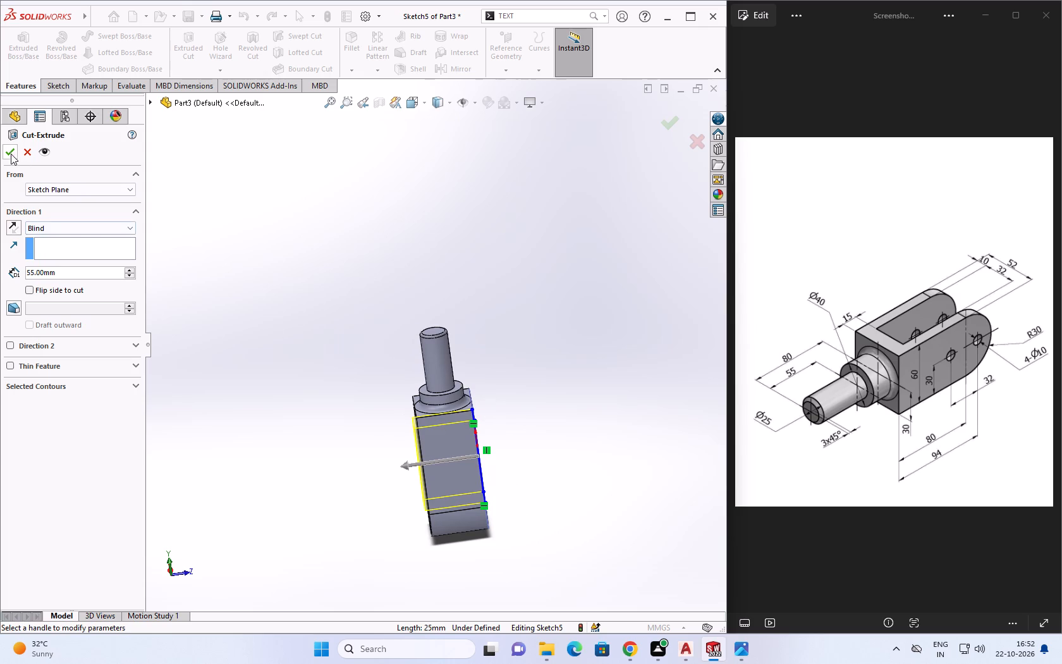
{"action": "left_click", "coordinate": [10, 152]}
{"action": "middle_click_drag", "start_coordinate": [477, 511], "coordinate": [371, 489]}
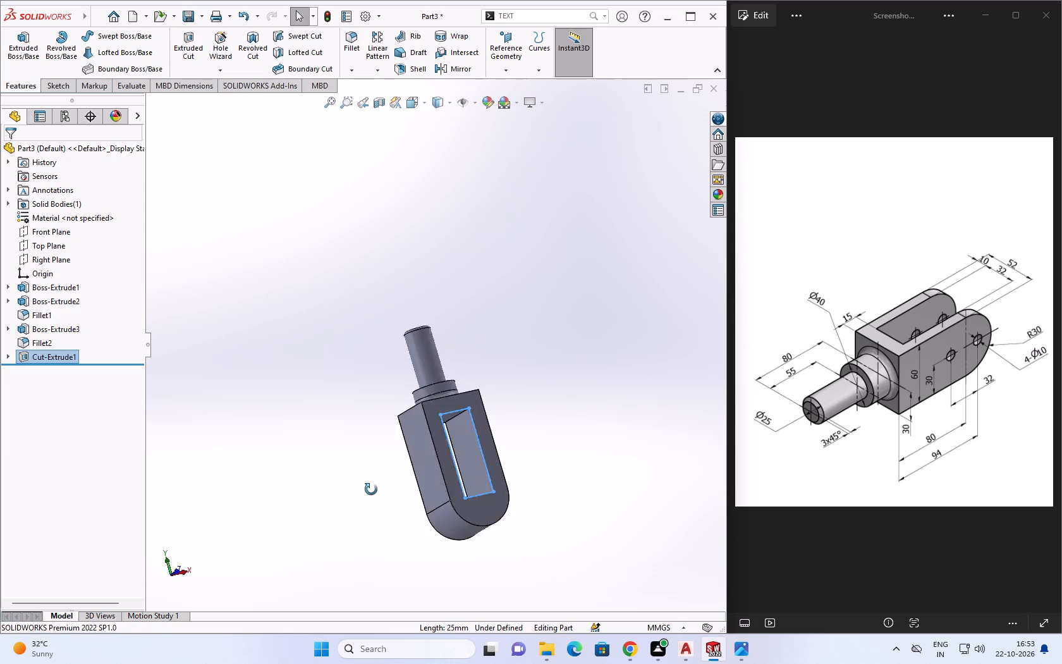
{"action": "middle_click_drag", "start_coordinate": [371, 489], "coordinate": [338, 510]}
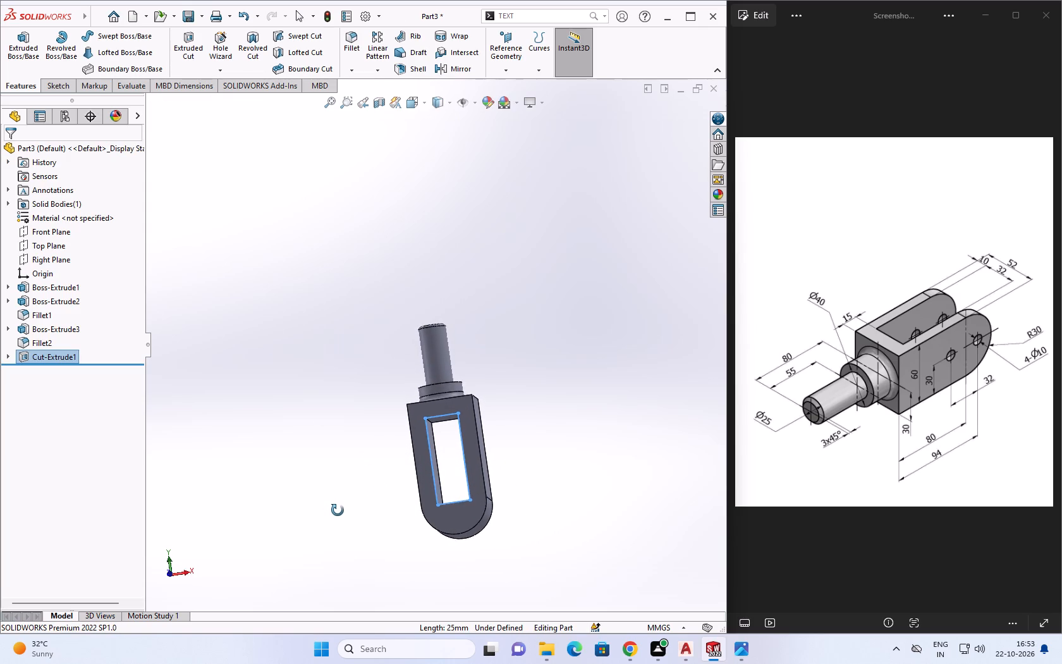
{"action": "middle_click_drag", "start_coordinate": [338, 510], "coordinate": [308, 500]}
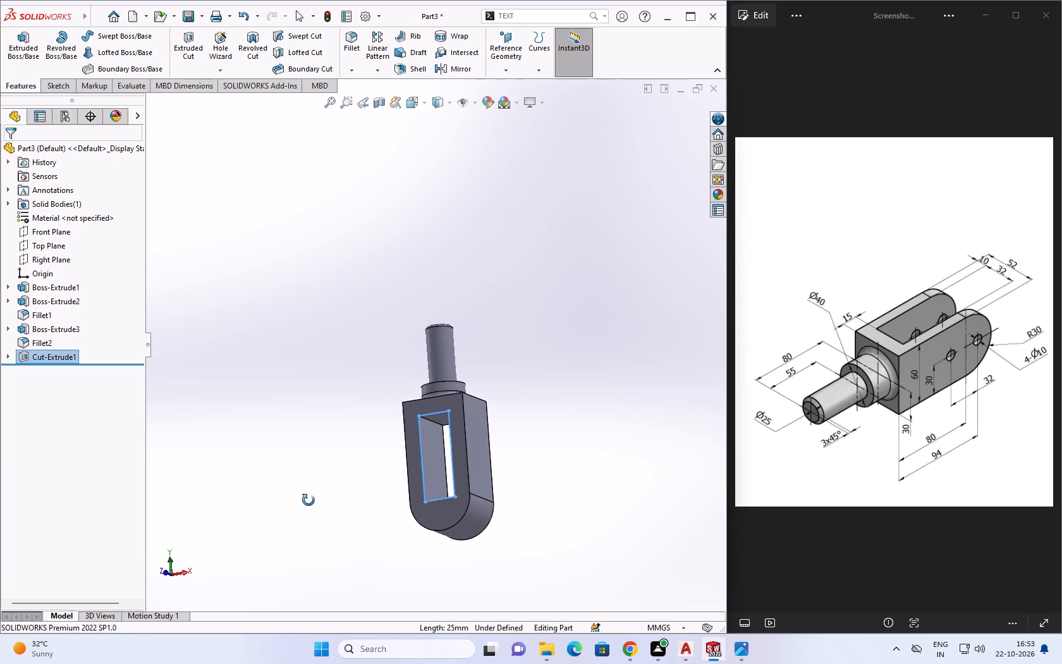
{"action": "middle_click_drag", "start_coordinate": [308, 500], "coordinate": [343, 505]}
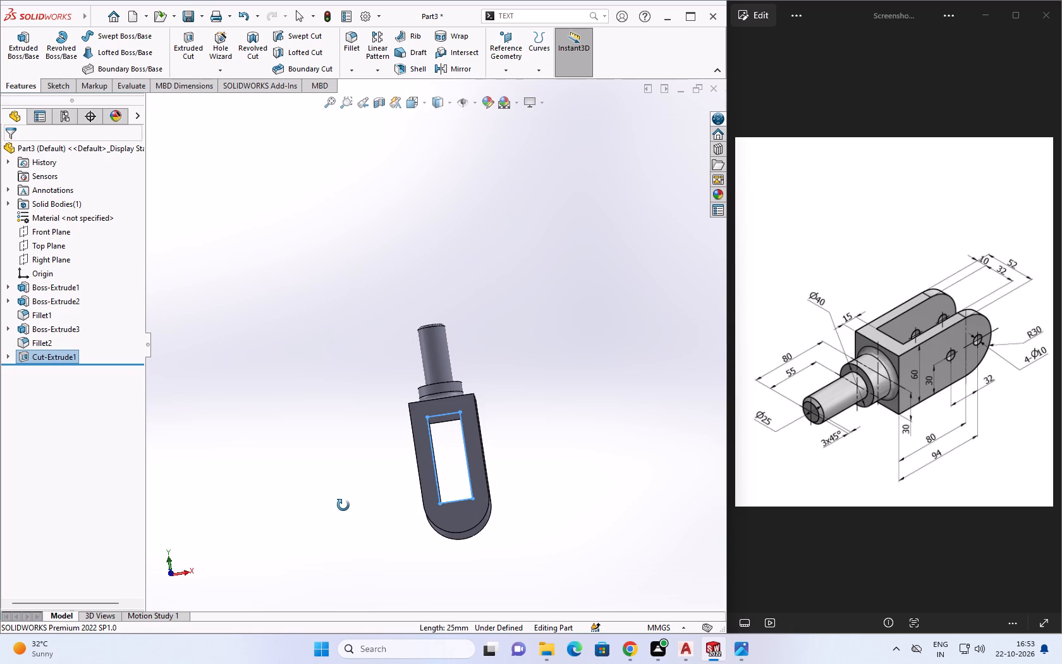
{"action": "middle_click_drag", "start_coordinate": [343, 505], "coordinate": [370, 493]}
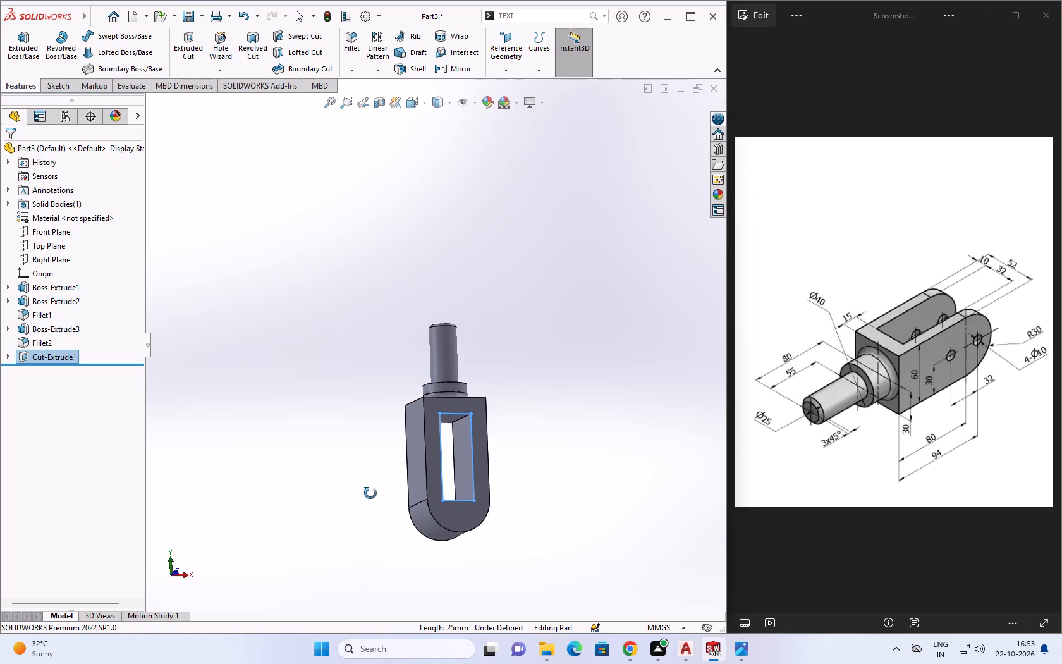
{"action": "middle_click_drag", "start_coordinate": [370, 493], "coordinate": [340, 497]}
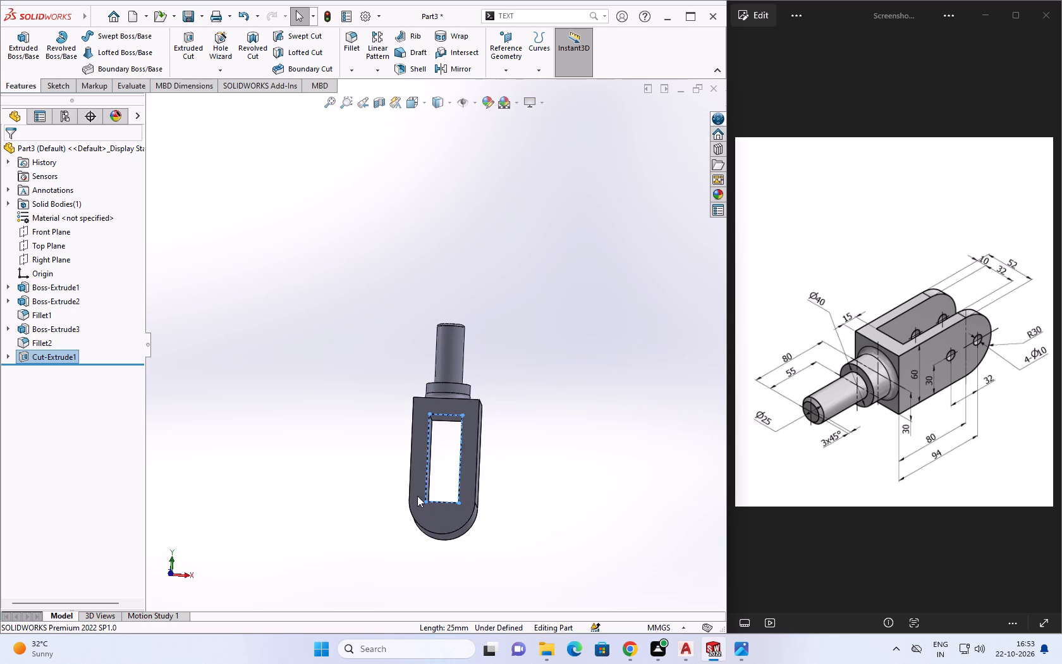
Undo the cut-extrude of the rectangular slot and go back into its sketch.
{"action": "key", "text": "ctrl+z"}
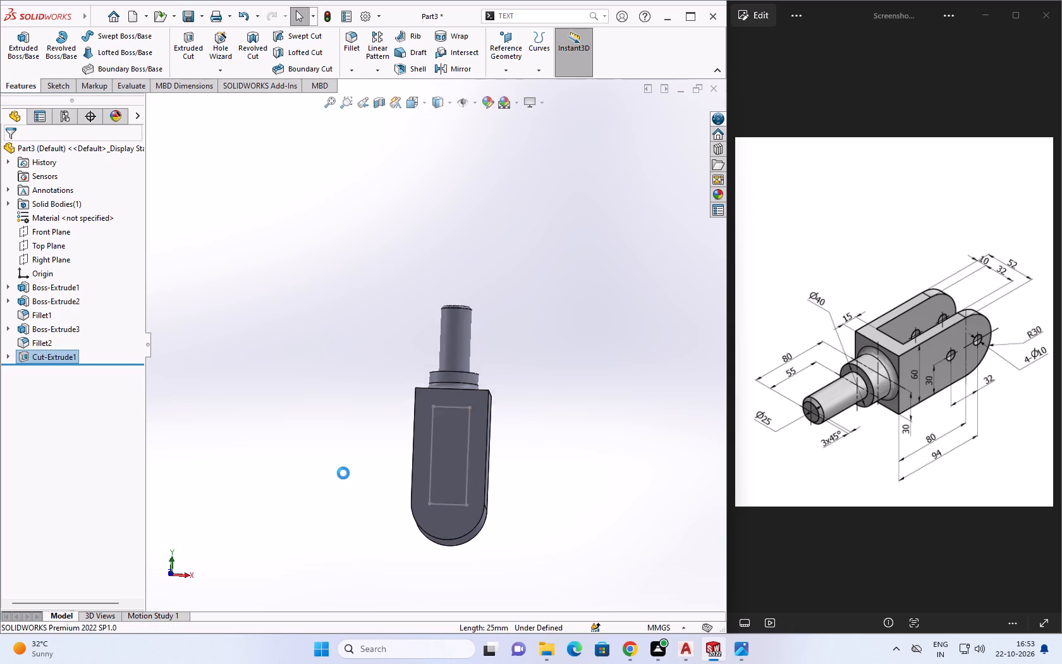
{"action": "key", "text": "Escape"}
{"action": "key", "text": "Escape"}
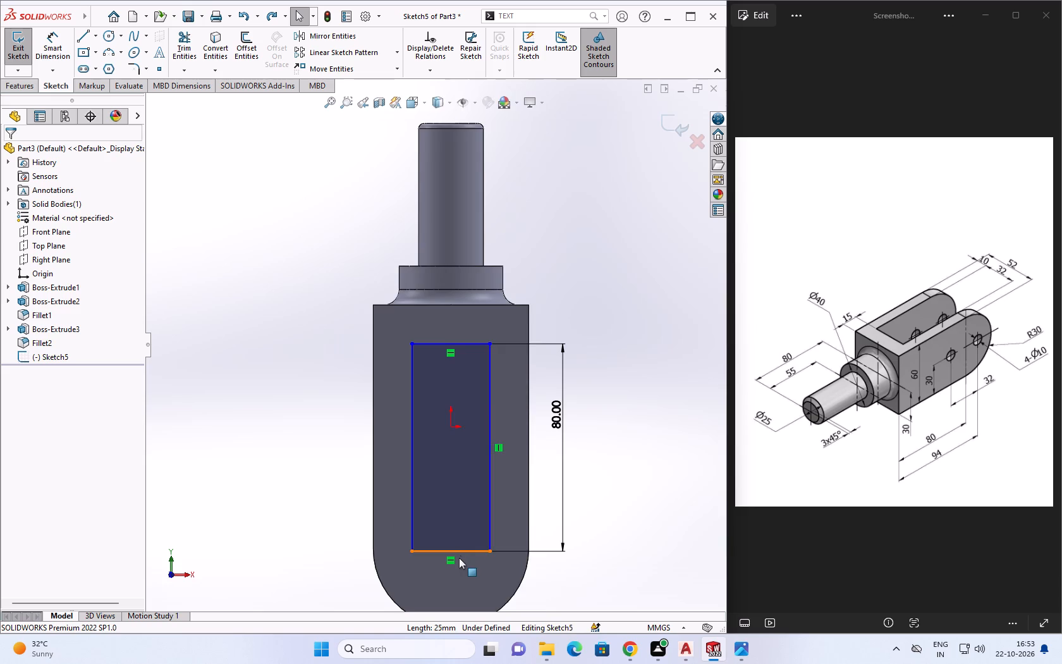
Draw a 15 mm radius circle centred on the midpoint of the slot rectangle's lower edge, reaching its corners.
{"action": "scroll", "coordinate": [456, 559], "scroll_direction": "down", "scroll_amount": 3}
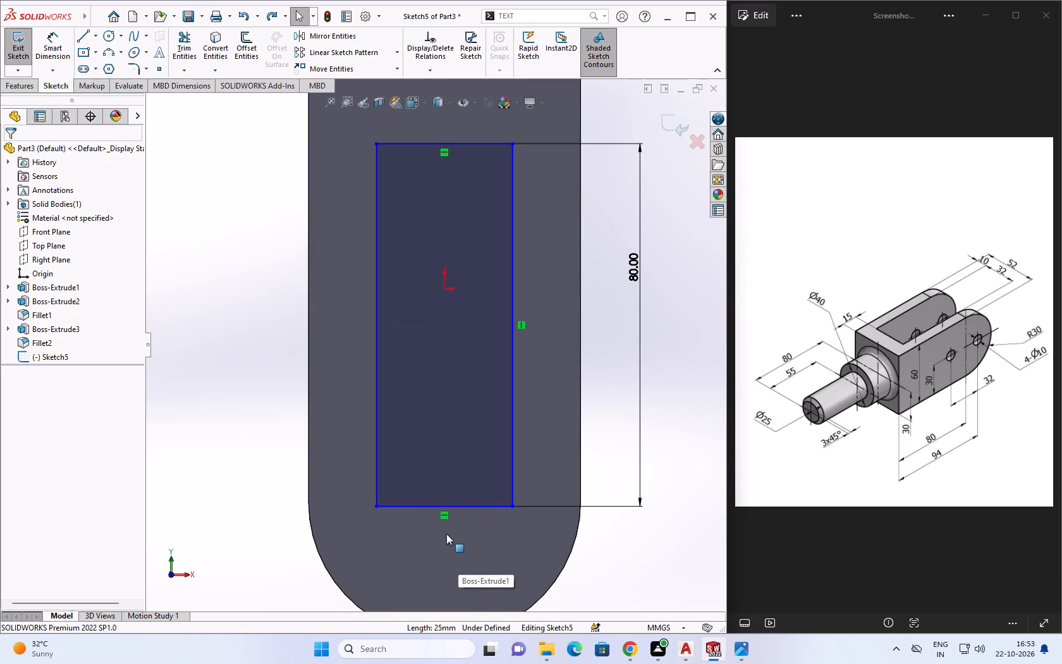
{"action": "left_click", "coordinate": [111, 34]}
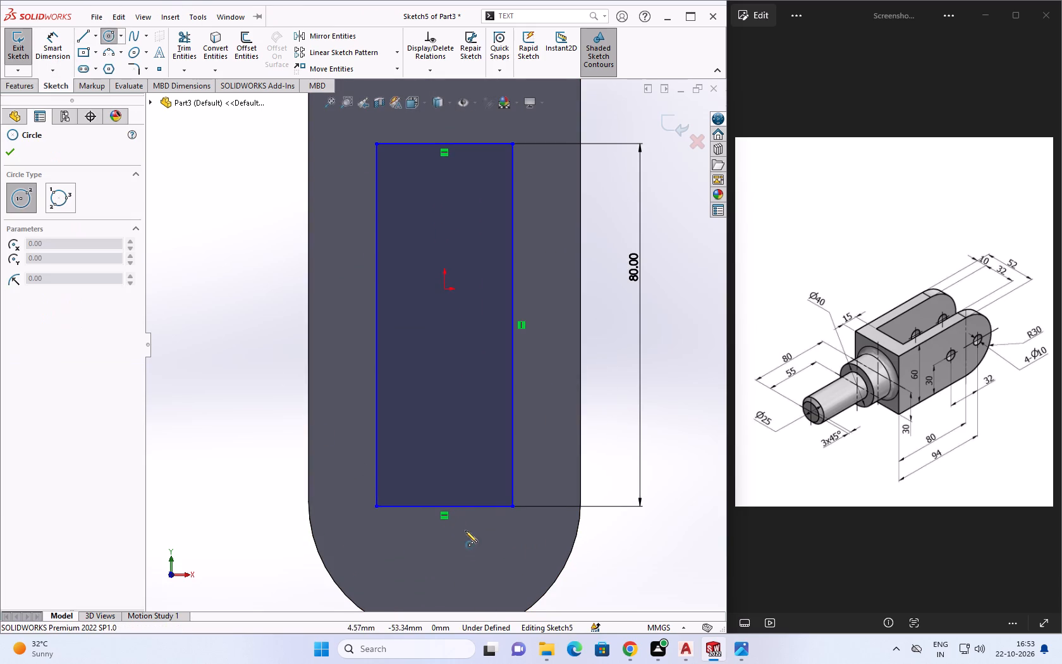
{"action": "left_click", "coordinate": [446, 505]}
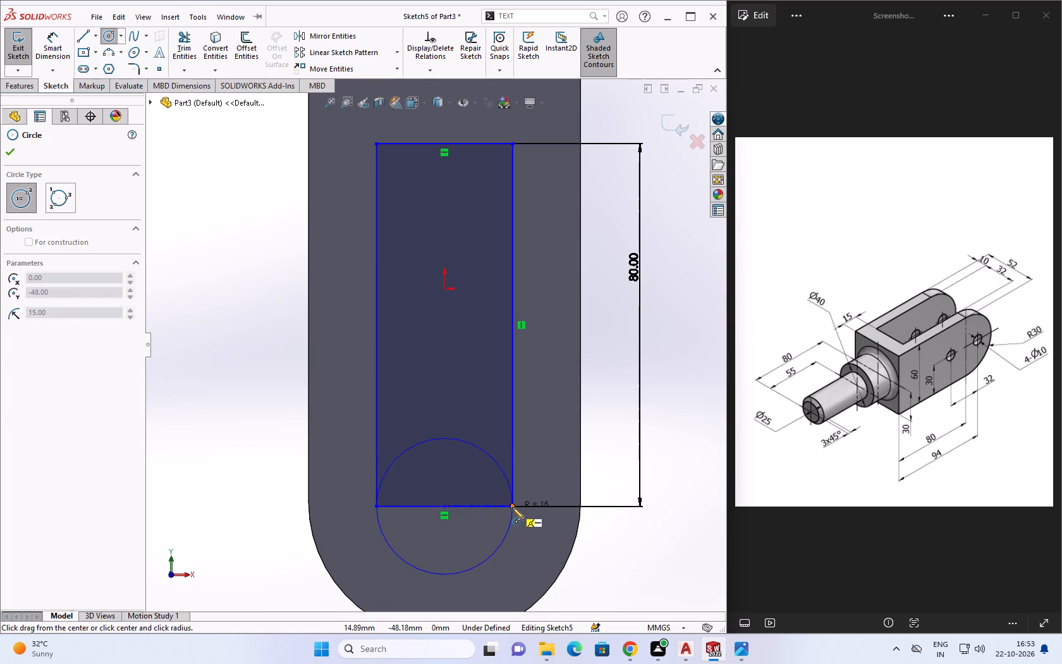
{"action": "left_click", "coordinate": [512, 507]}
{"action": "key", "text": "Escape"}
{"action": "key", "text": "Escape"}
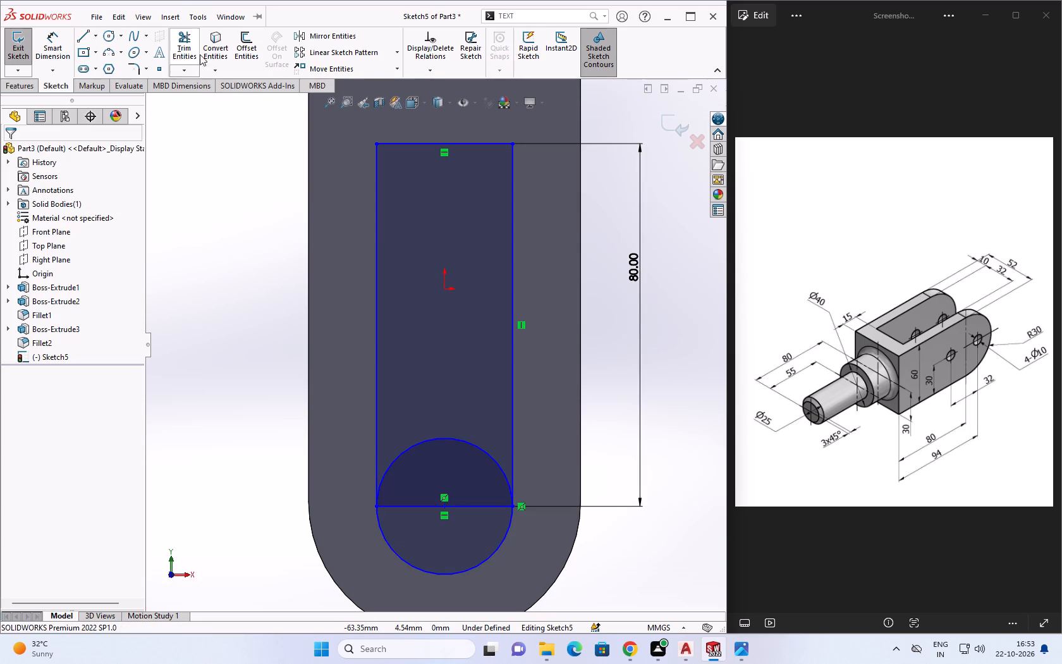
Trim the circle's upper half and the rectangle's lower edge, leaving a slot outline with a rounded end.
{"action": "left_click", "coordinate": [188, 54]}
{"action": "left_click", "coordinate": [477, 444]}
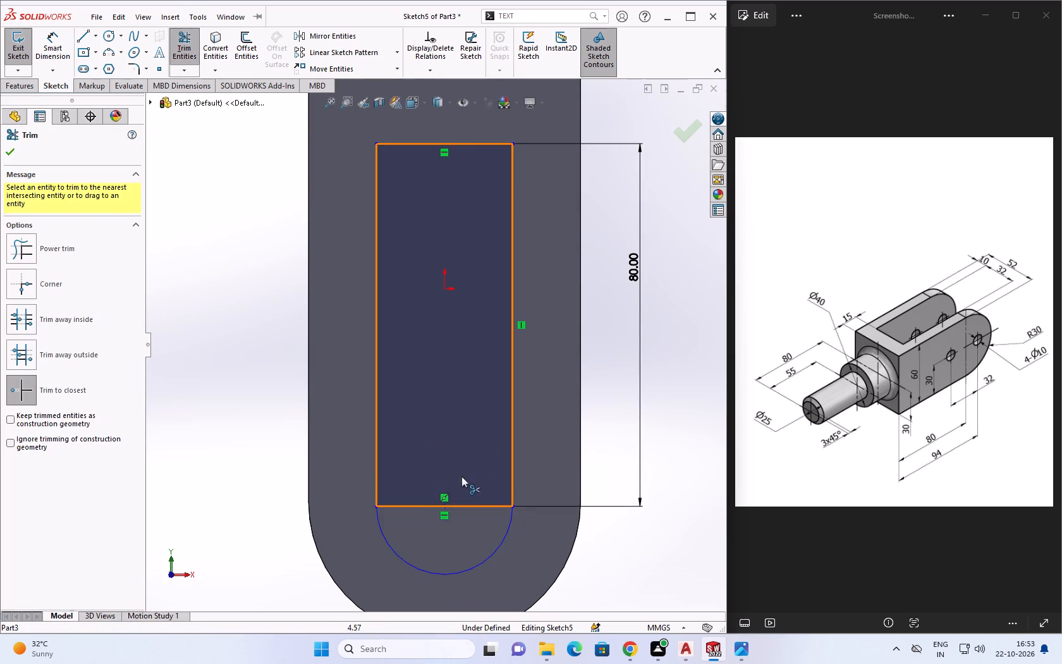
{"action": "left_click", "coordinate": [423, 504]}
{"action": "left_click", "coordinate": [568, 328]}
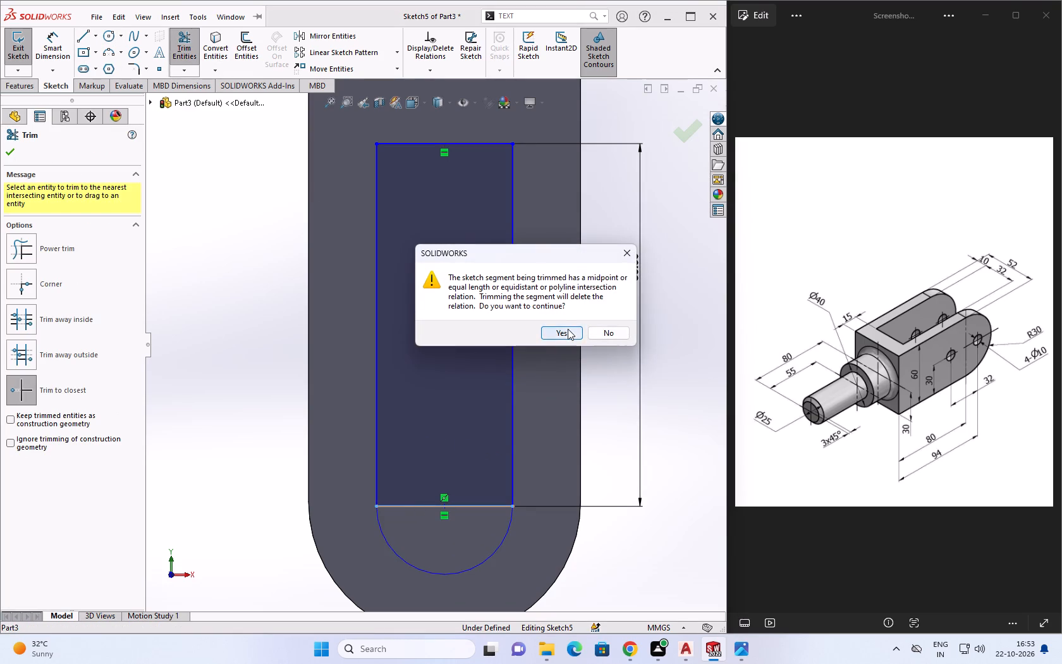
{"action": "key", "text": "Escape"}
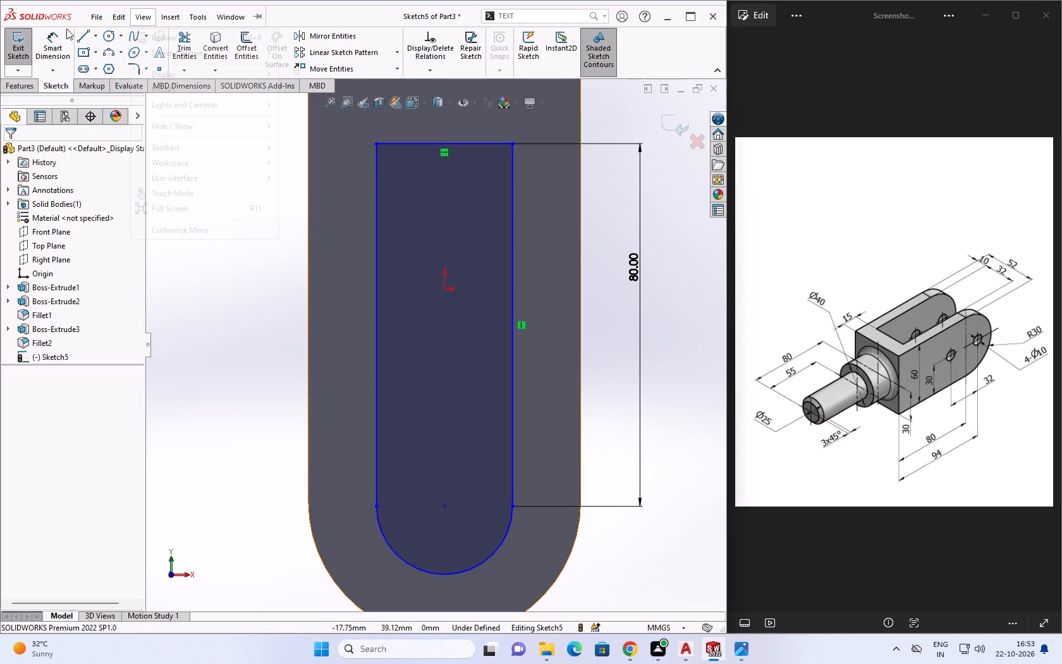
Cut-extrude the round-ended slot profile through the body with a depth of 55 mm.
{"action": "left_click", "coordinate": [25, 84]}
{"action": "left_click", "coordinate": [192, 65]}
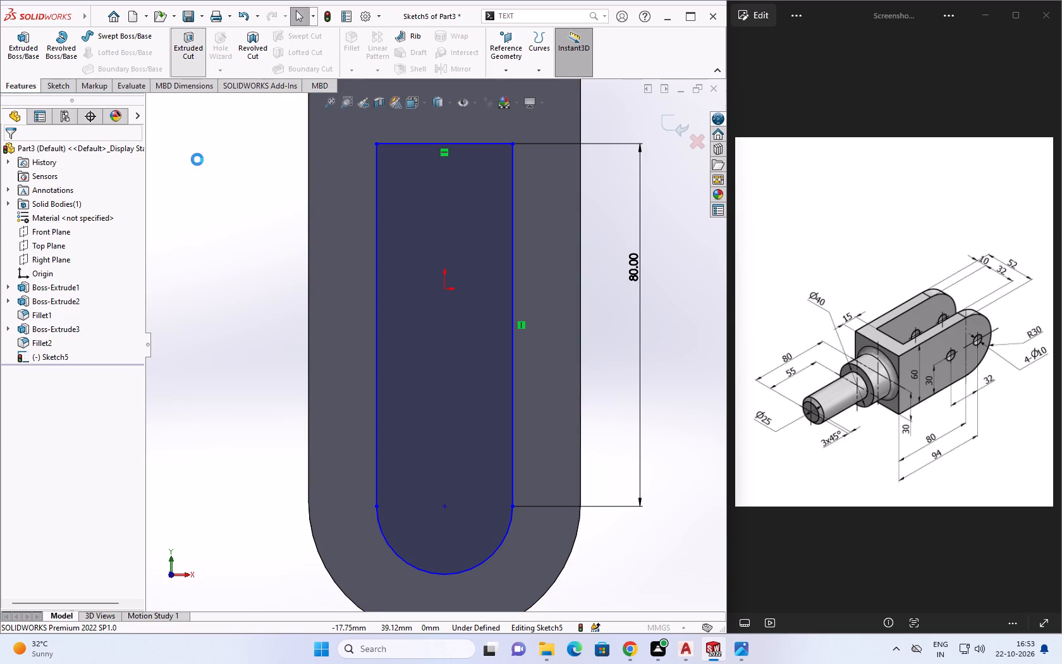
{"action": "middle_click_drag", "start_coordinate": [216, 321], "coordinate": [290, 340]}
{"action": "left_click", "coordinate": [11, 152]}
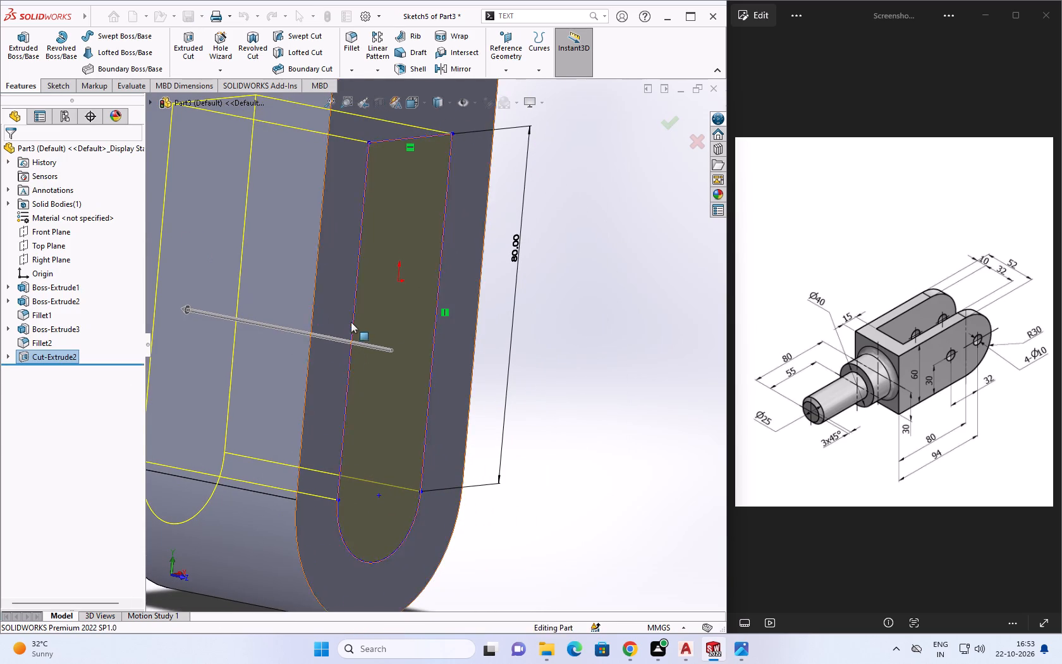
Examine the round-ended slot in the clevis body from several angles.
{"action": "scroll", "coordinate": [365, 329], "scroll_direction": "up", "scroll_amount": 3}
{"action": "middle_click_drag", "start_coordinate": [479, 348], "coordinate": [391, 297]}
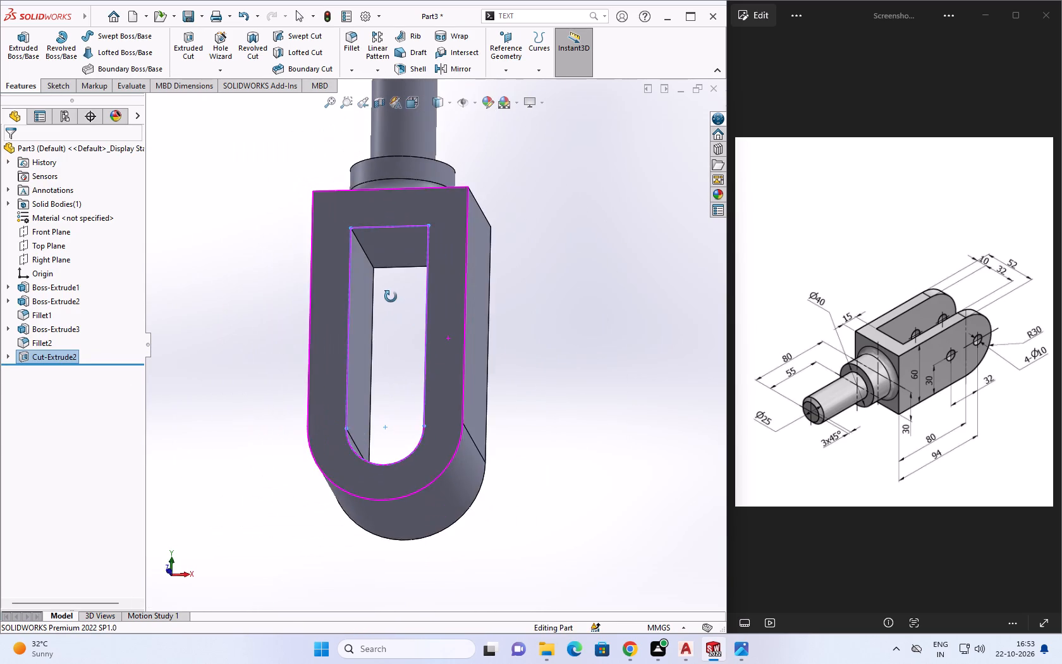
{"action": "middle_click_drag", "start_coordinate": [391, 297], "coordinate": [396, 354]}
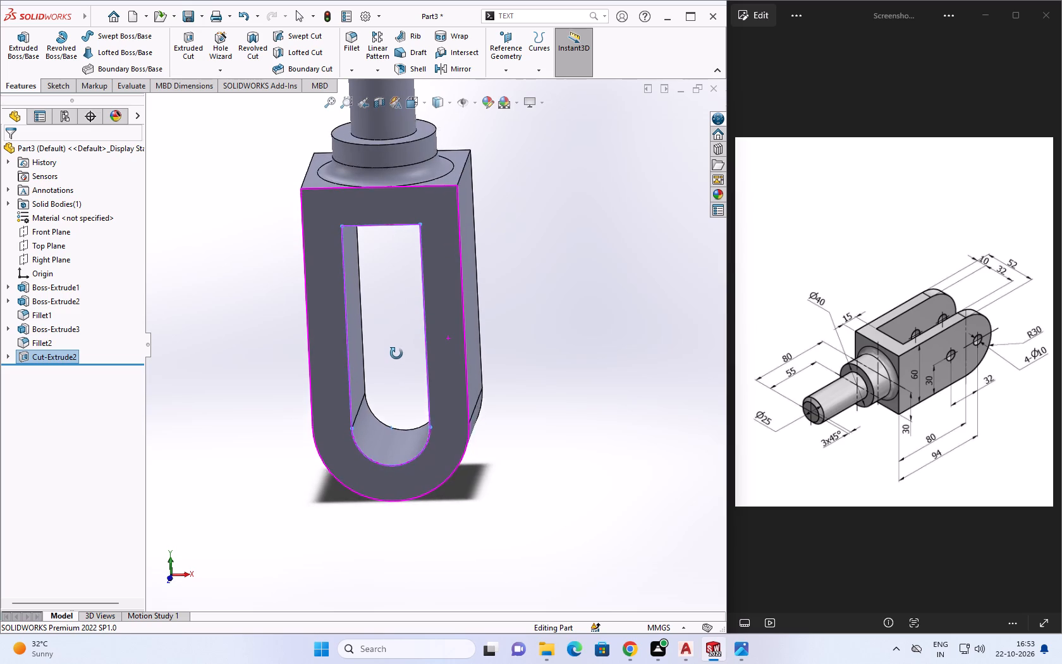
{"action": "middle_click_drag", "start_coordinate": [396, 354], "coordinate": [399, 362]}
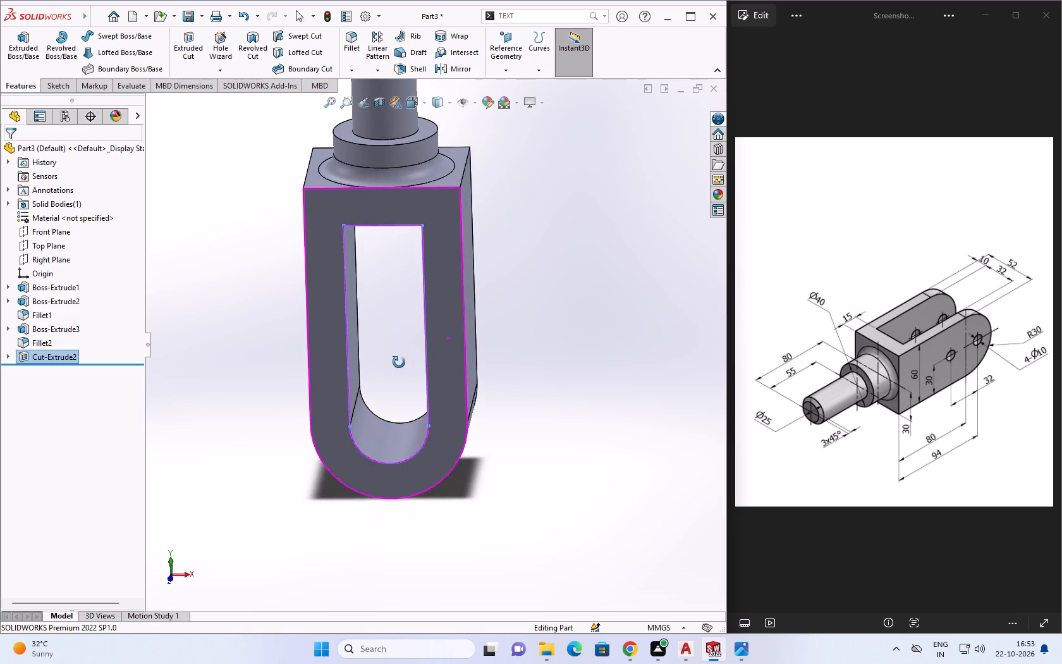
{"action": "middle_click_drag", "start_coordinate": [399, 362], "coordinate": [420, 305]}
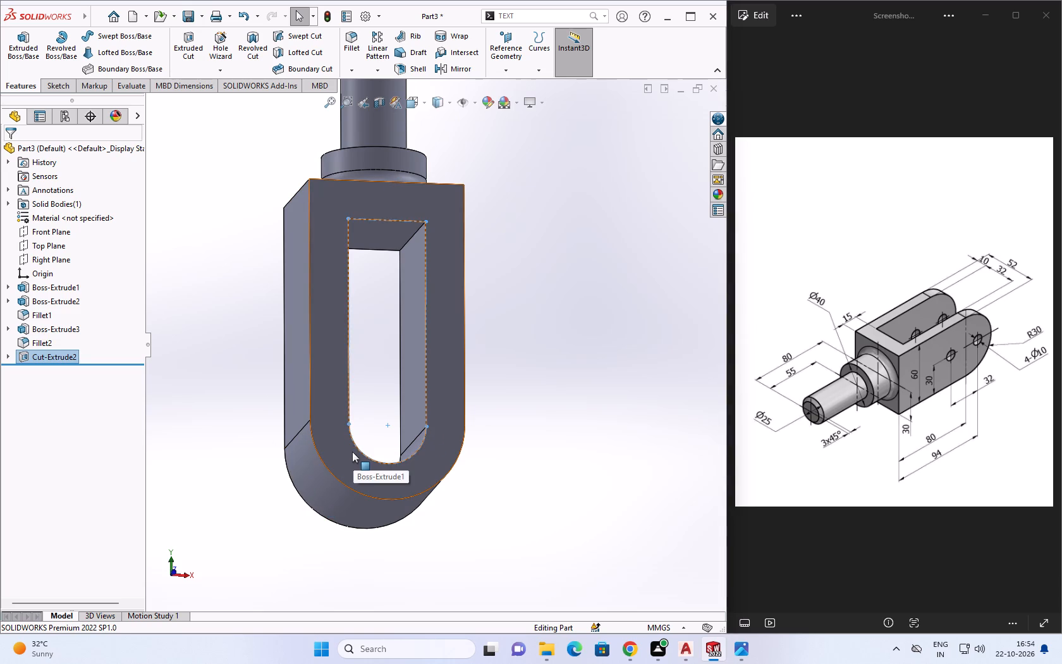
{"action": "middle_click_drag", "start_coordinate": [381, 451], "coordinate": [334, 457]}
{"action": "middle_click_drag", "start_coordinate": [433, 414], "coordinate": [480, 379]}
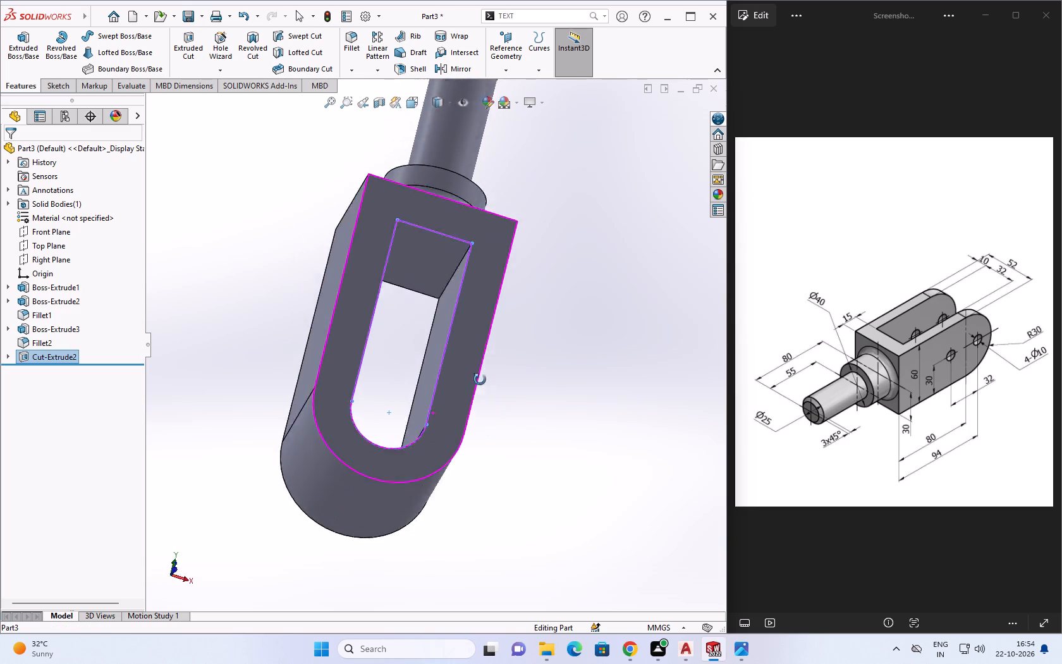
{"action": "middle_click_drag", "start_coordinate": [480, 379], "coordinate": [463, 438]}
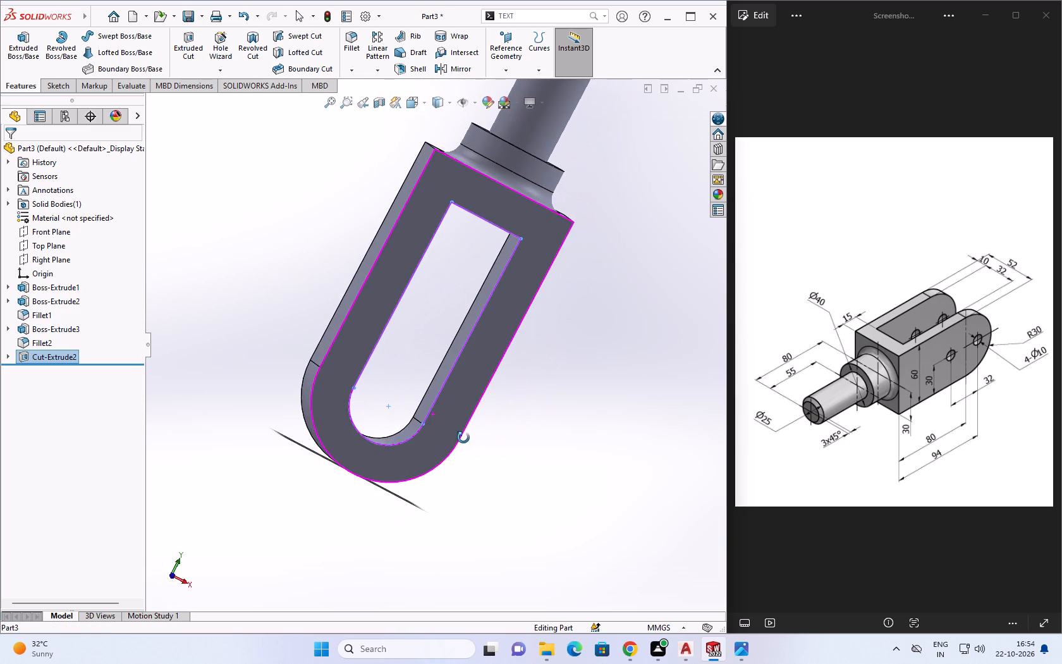
{"action": "middle_click_drag", "start_coordinate": [463, 438], "coordinate": [463, 438]}
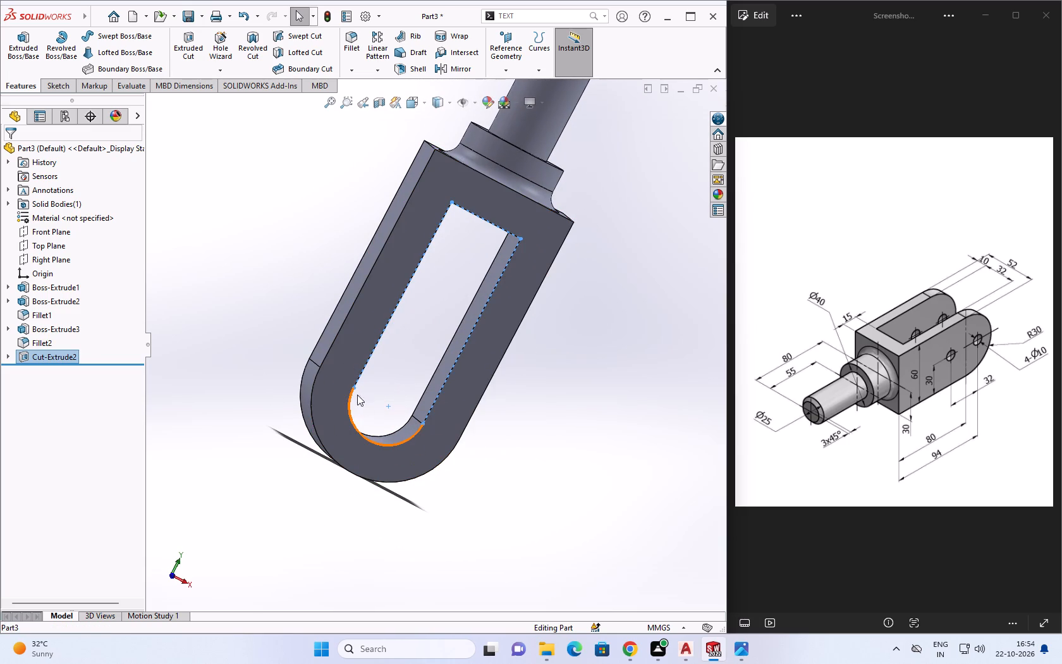
Open the body's base profile sketch, inspect its outline and exit the sketch.
{"action": "left_click", "coordinate": [337, 378]}
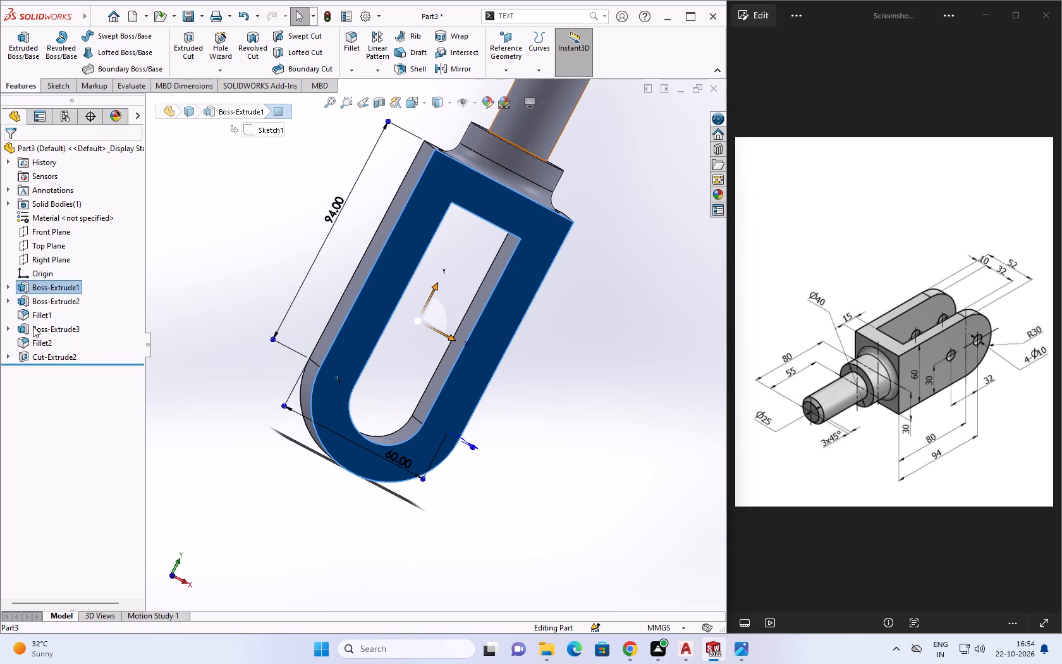
{"action": "left_click", "coordinate": [8, 285]}
{"action": "left_click", "coordinate": [60, 304]}
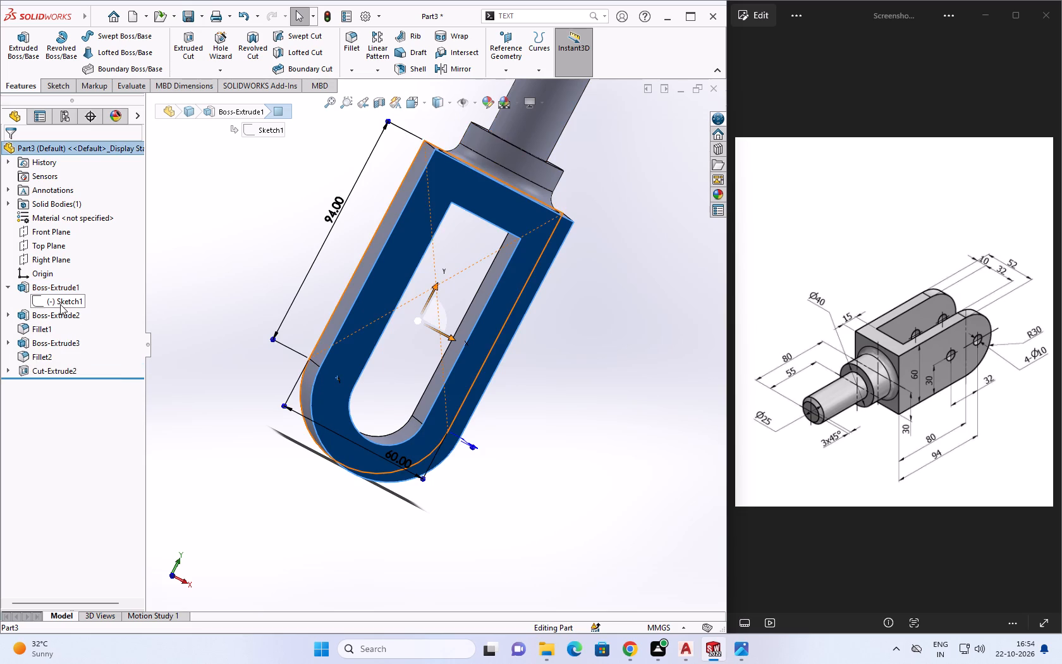
{"action": "left_click", "coordinate": [72, 272]}
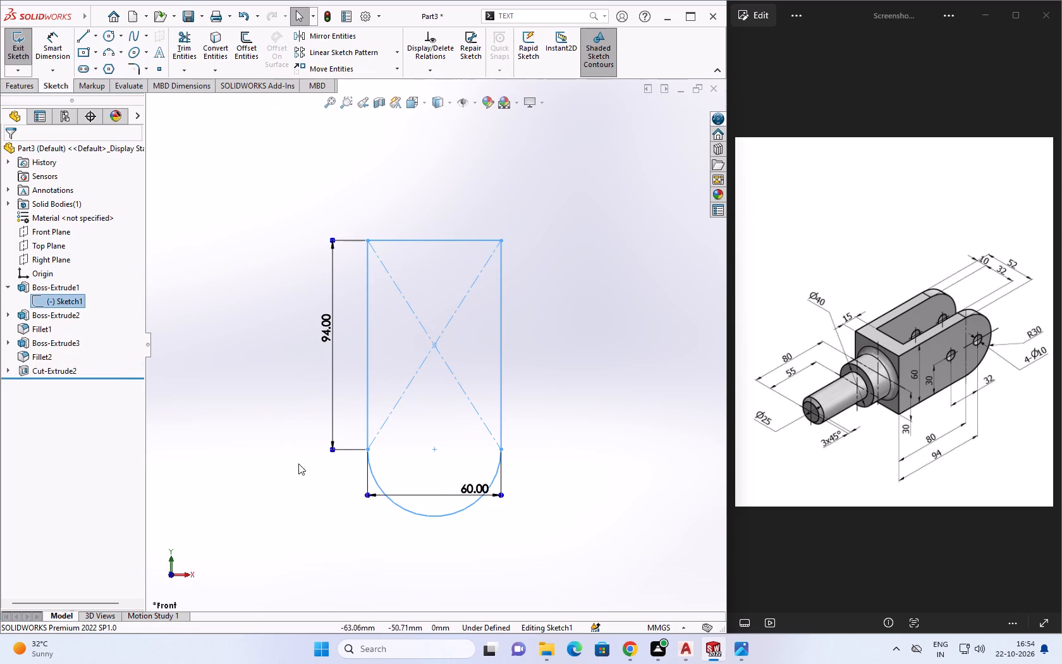
{"action": "scroll", "coordinate": [365, 462], "scroll_direction": "down", "scroll_amount": 1}
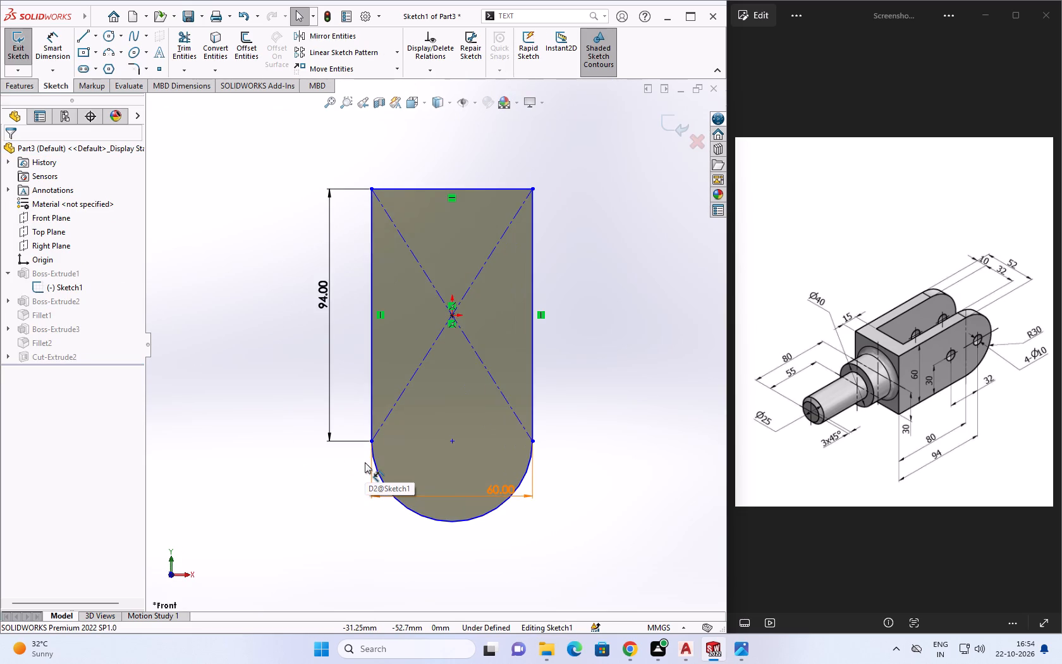
{"action": "scroll", "coordinate": [365, 462], "scroll_direction": "down", "scroll_amount": 1}
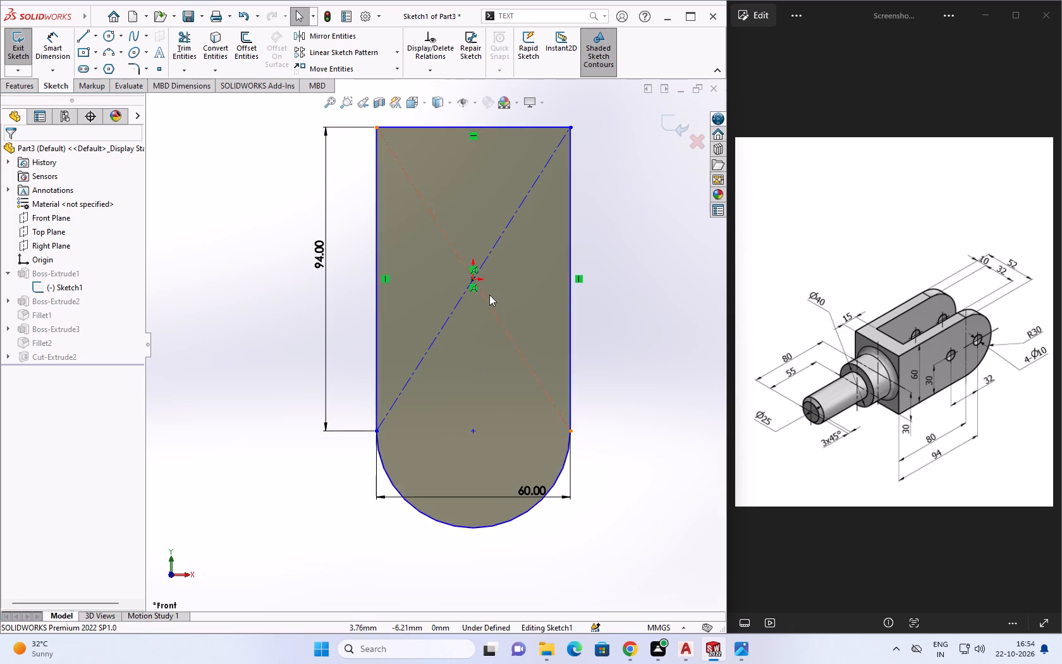
{"action": "key", "text": "Escape"}
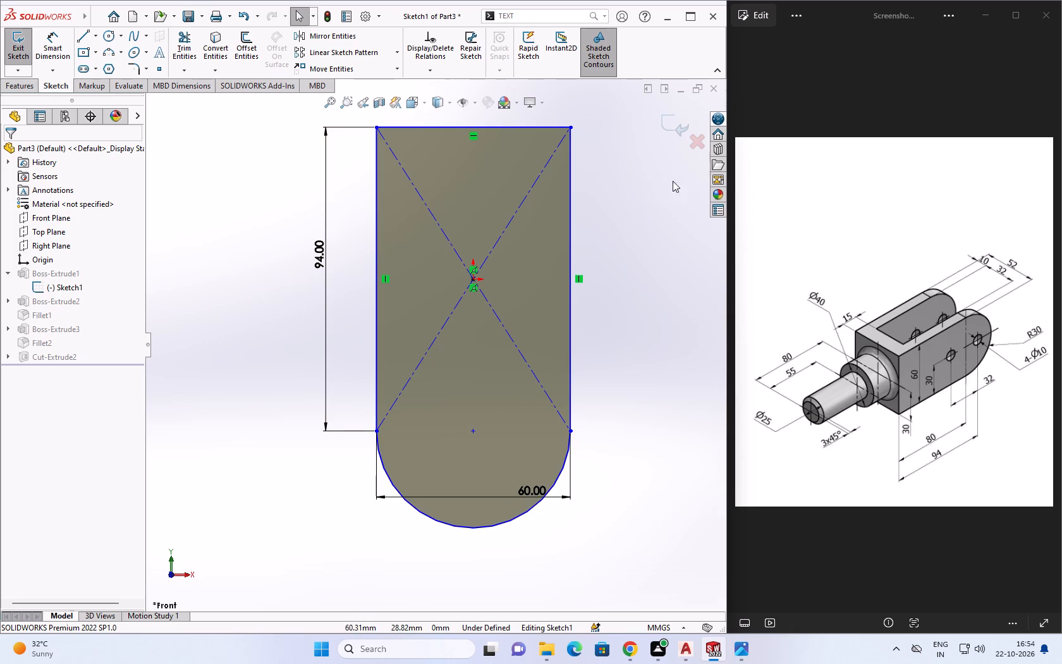
{"action": "key", "text": "Escape"}
{"action": "left_click", "coordinate": [681, 129]}
Delete the round-ended slot's cut feature and its leftover sketch.
{"action": "left_click", "coordinate": [37, 371]}
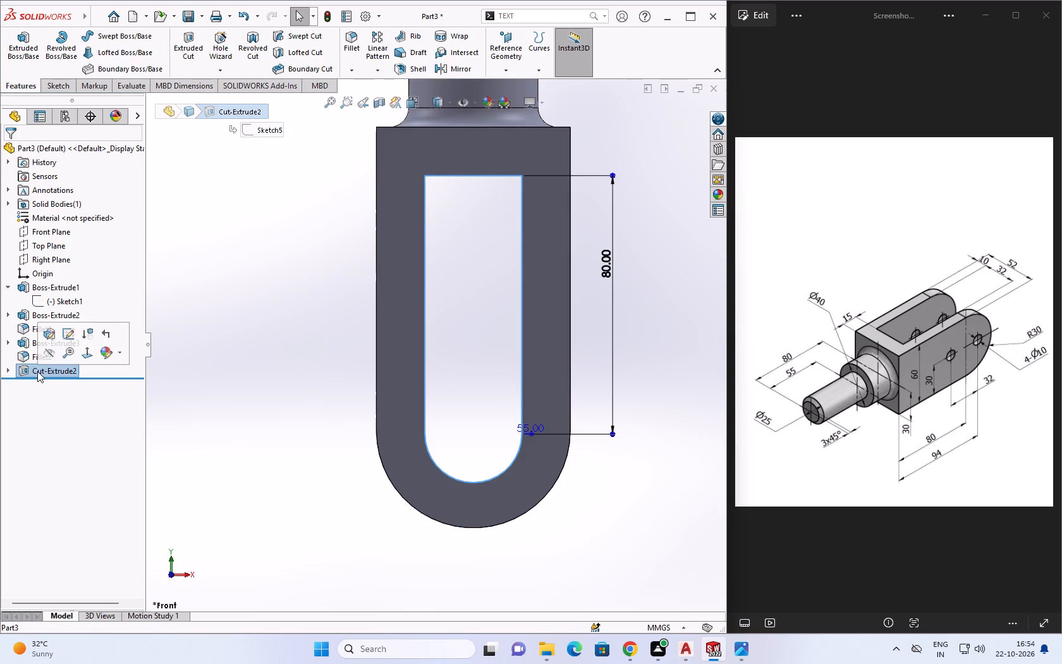
{"action": "right_click", "coordinate": [37, 371]}
{"action": "left_click", "coordinate": [59, 439]}
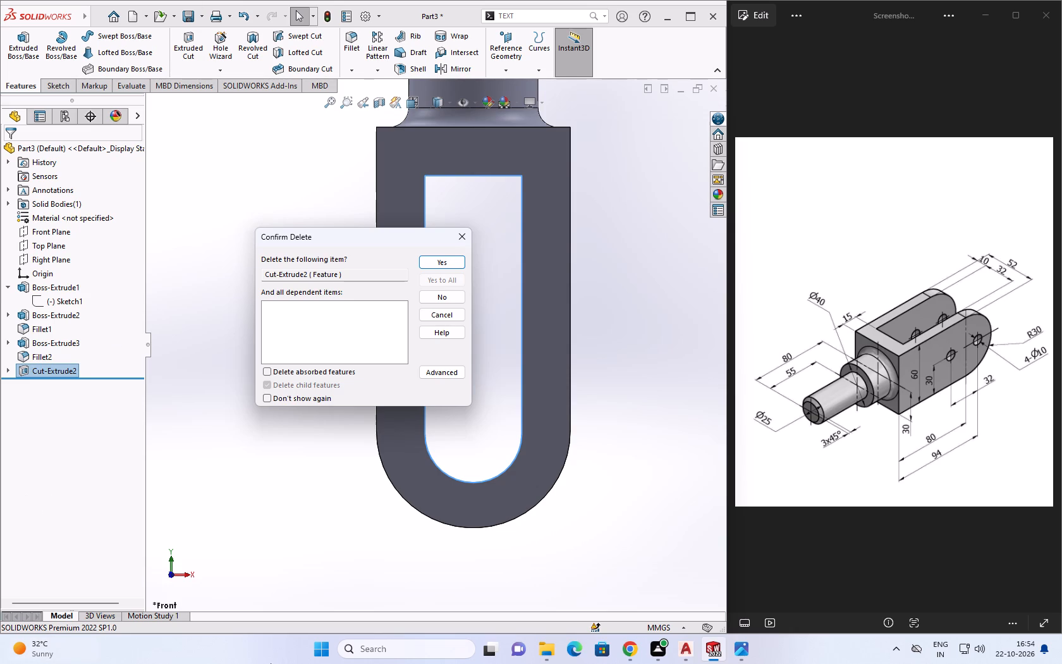
{"action": "left_click", "coordinate": [430, 261]}
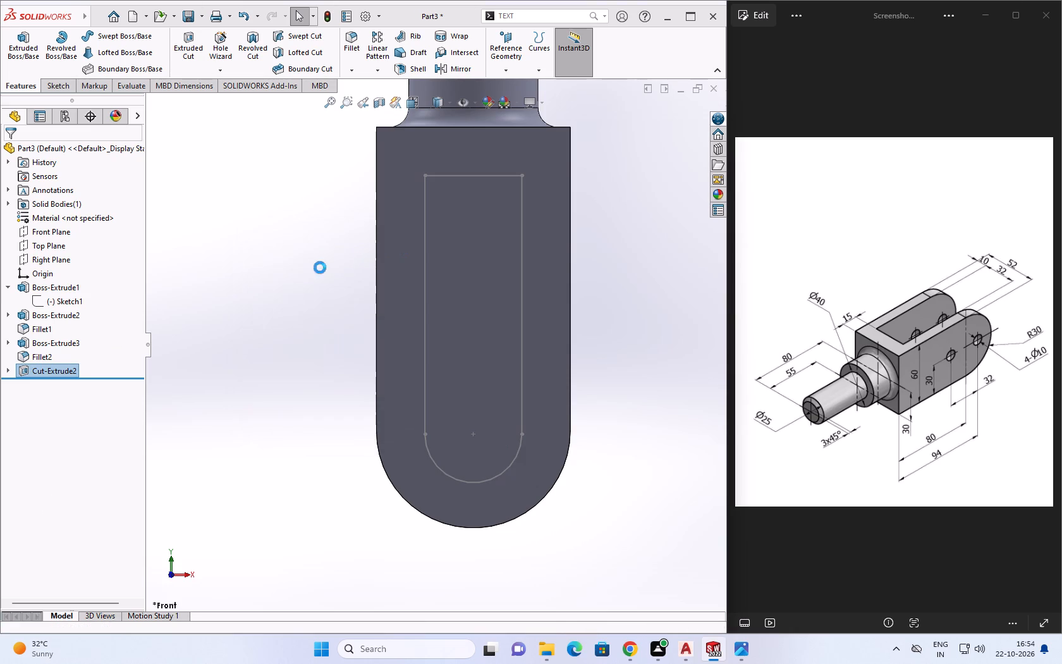
{"action": "left_click", "coordinate": [26, 372]}
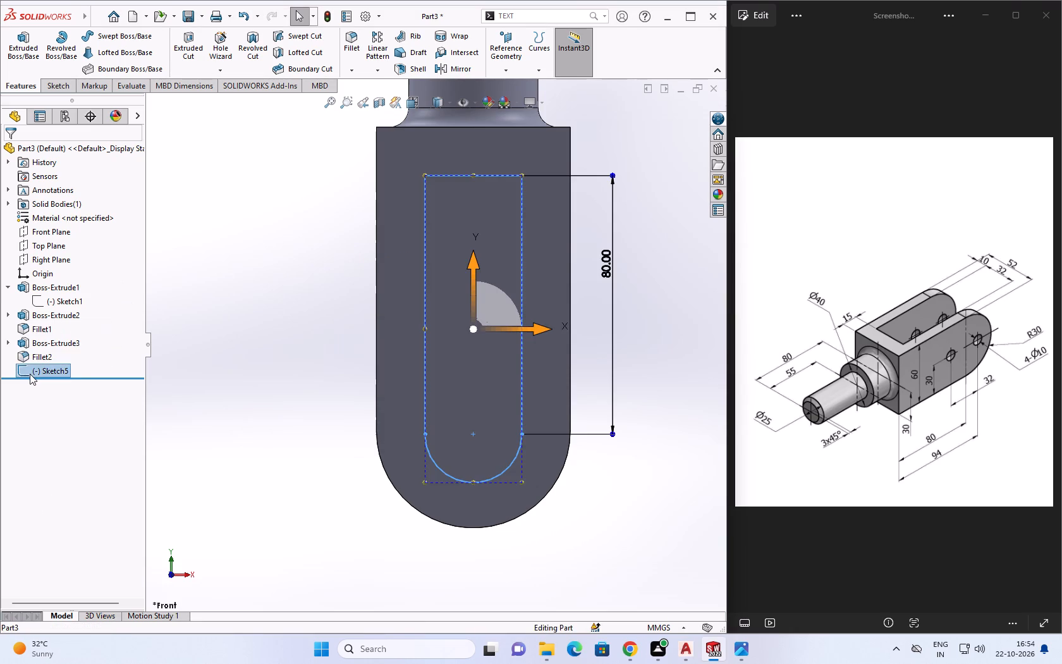
{"action": "right_click", "coordinate": [30, 373]}
{"action": "left_click", "coordinate": [59, 460]}
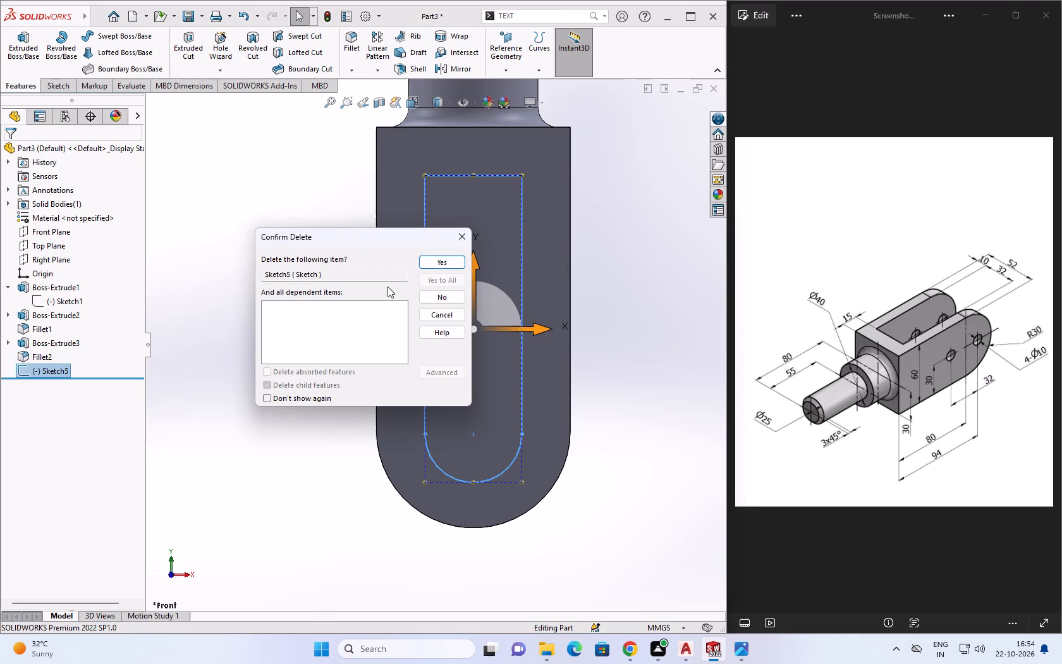
{"action": "left_click", "coordinate": [424, 264]}
Edit the body's base profile sketch and offset its whole outline 15 mm inward using the Reverse option.
{"action": "left_click", "coordinate": [42, 302]}
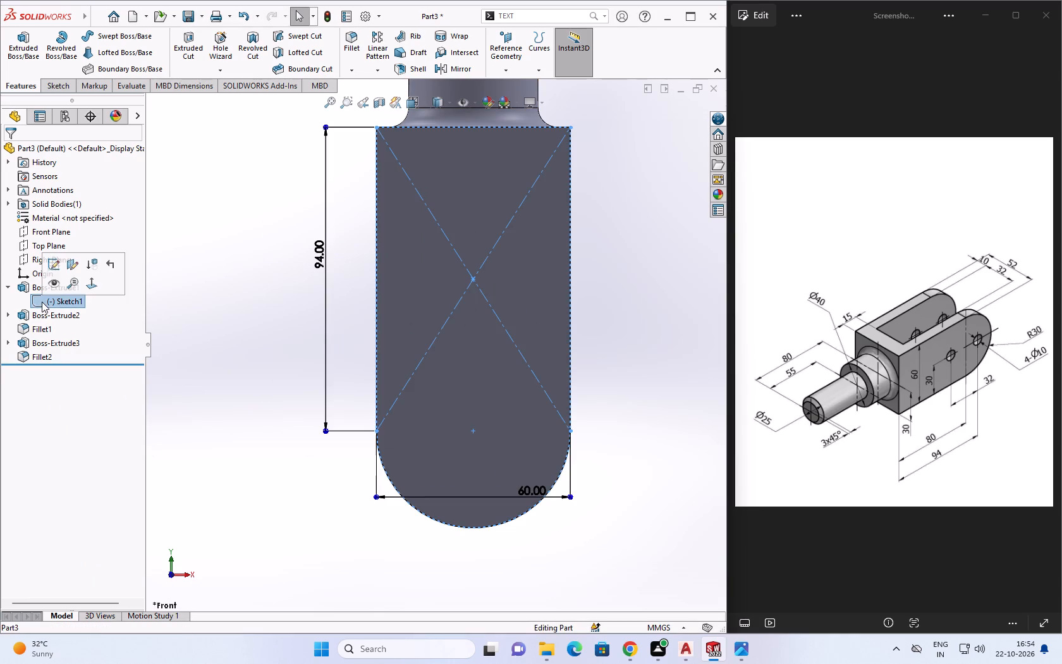
{"action": "left_click", "coordinate": [59, 268]}
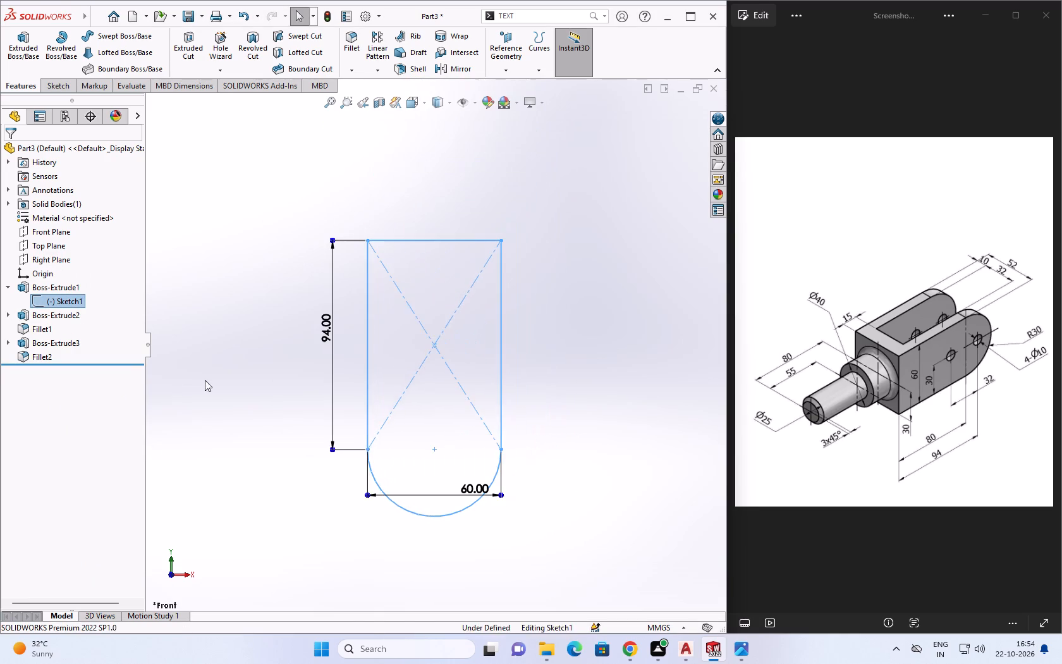
{"action": "scroll", "coordinate": [477, 450], "scroll_direction": "down", "scroll_amount": 2}
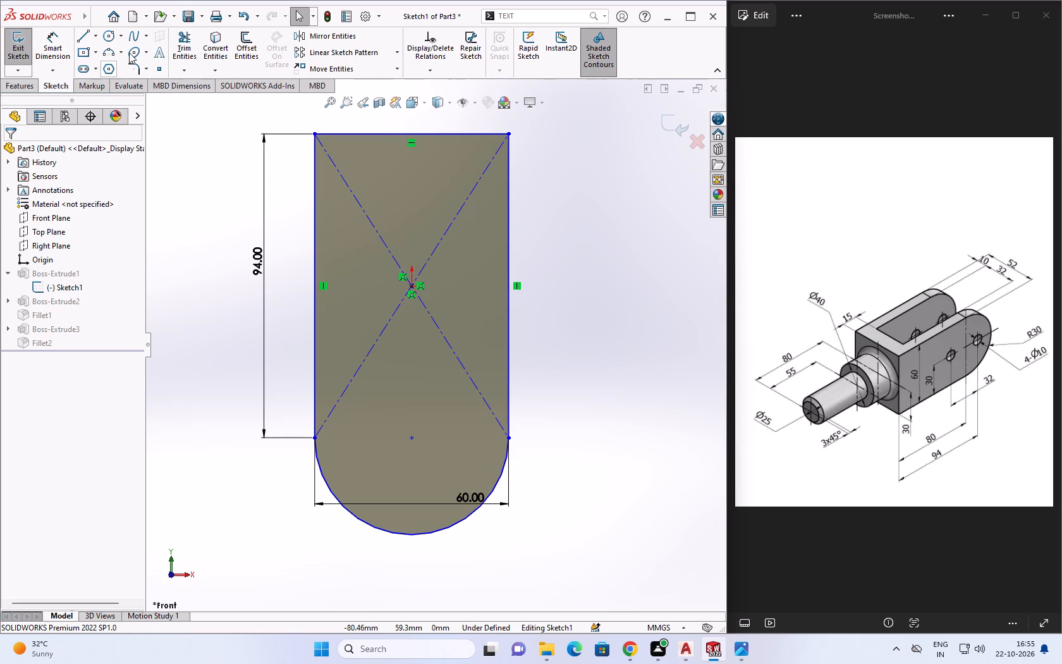
{"action": "left_click", "coordinate": [250, 46]}
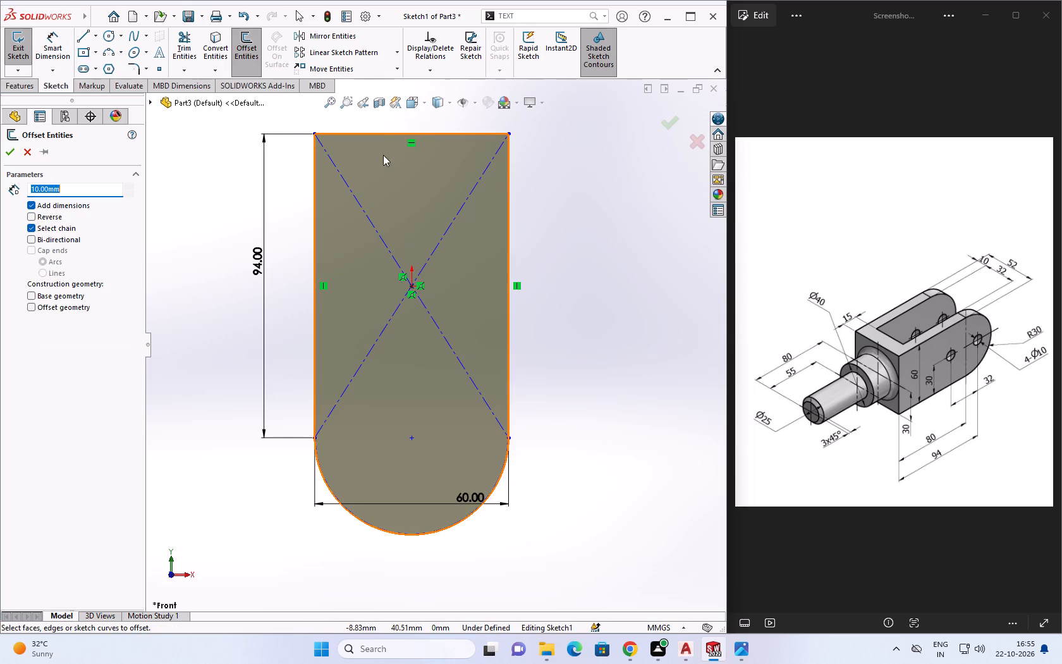
{"action": "type", "text": "15"}
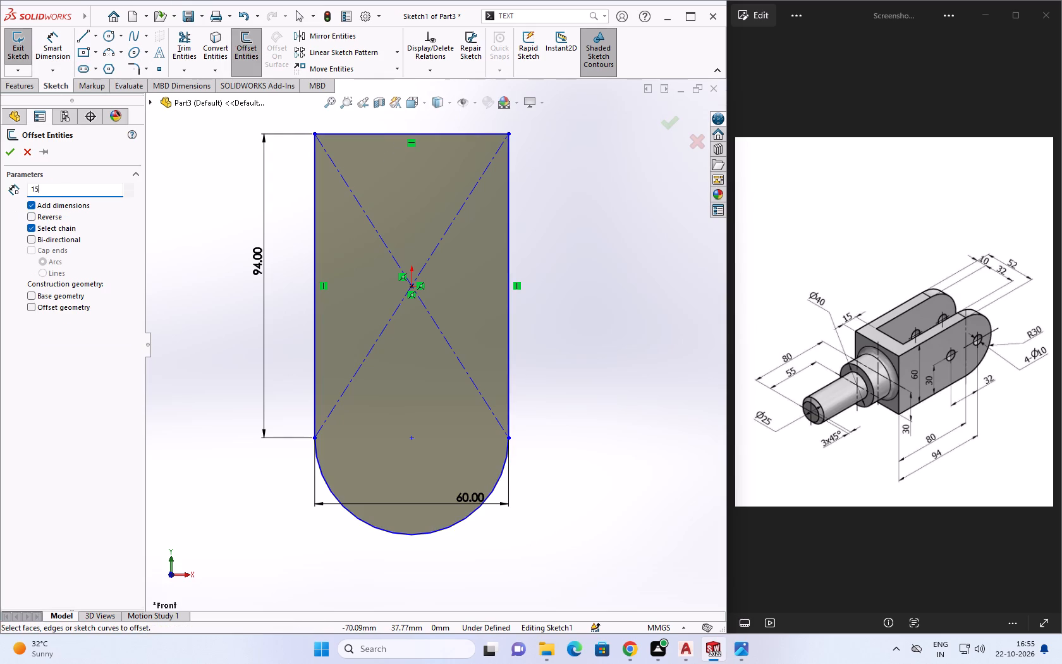
{"action": "key", "text": "Return"}
{"action": "left_click", "coordinate": [382, 136]}
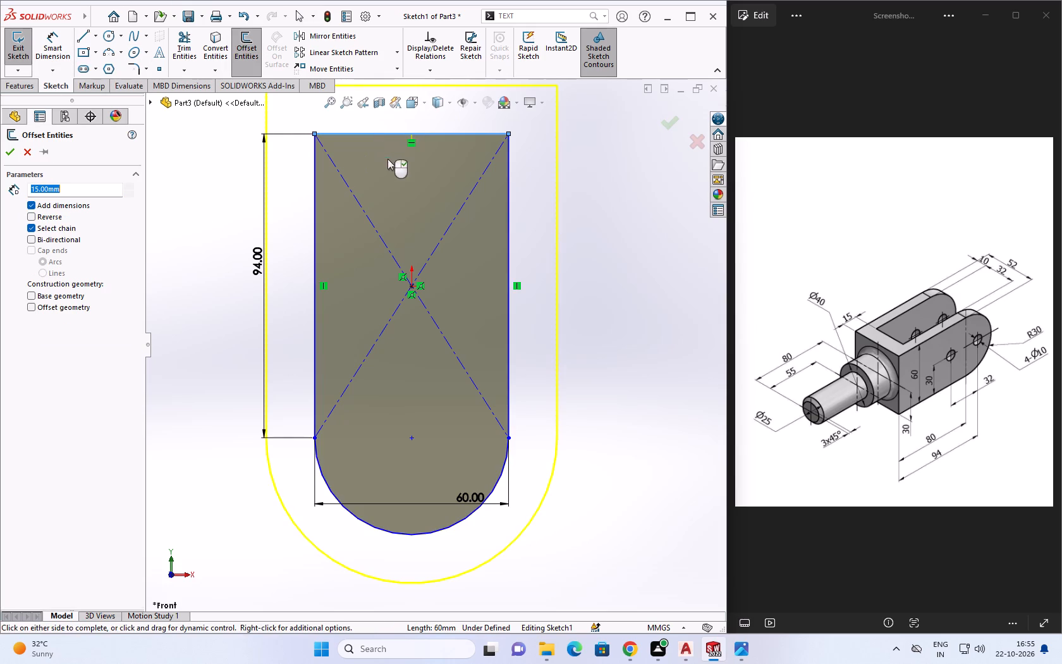
{"action": "left_click", "coordinate": [32, 214]}
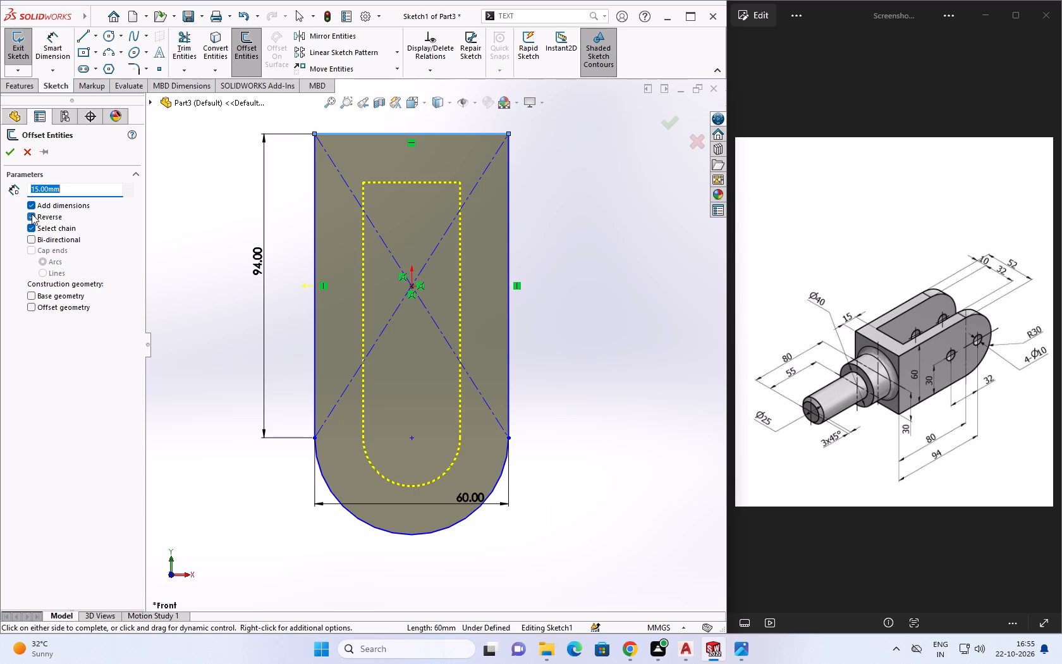
{"action": "left_click", "coordinate": [11, 155]}
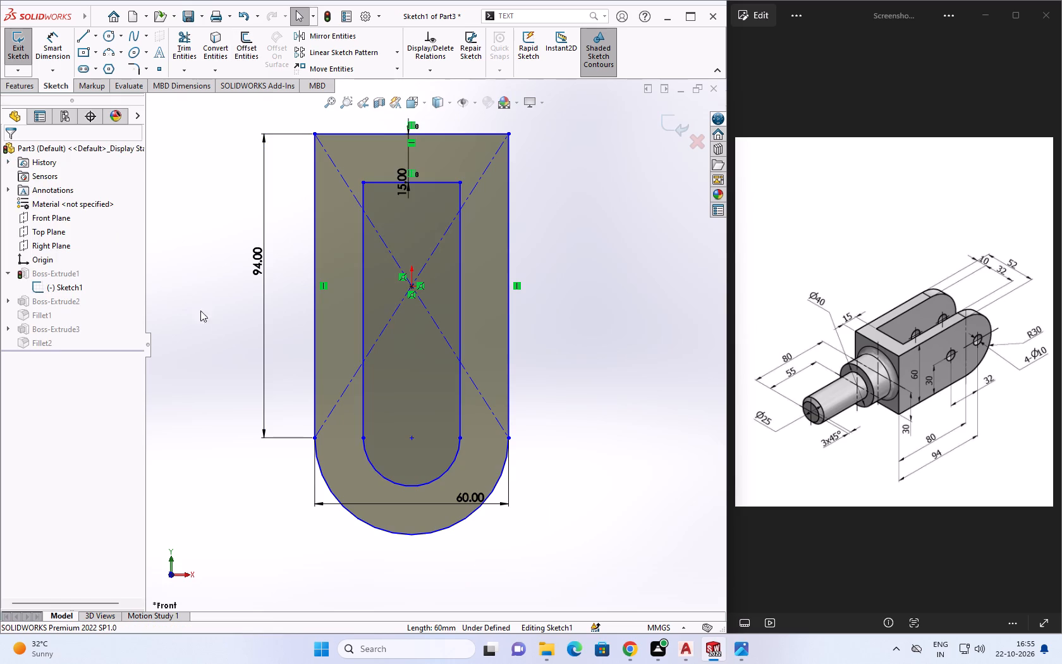
{"action": "key", "text": "Escape"}
{"action": "key", "text": "Escape"}
{"action": "key", "text": "Escape"}
{"action": "key", "text": "Escape"}
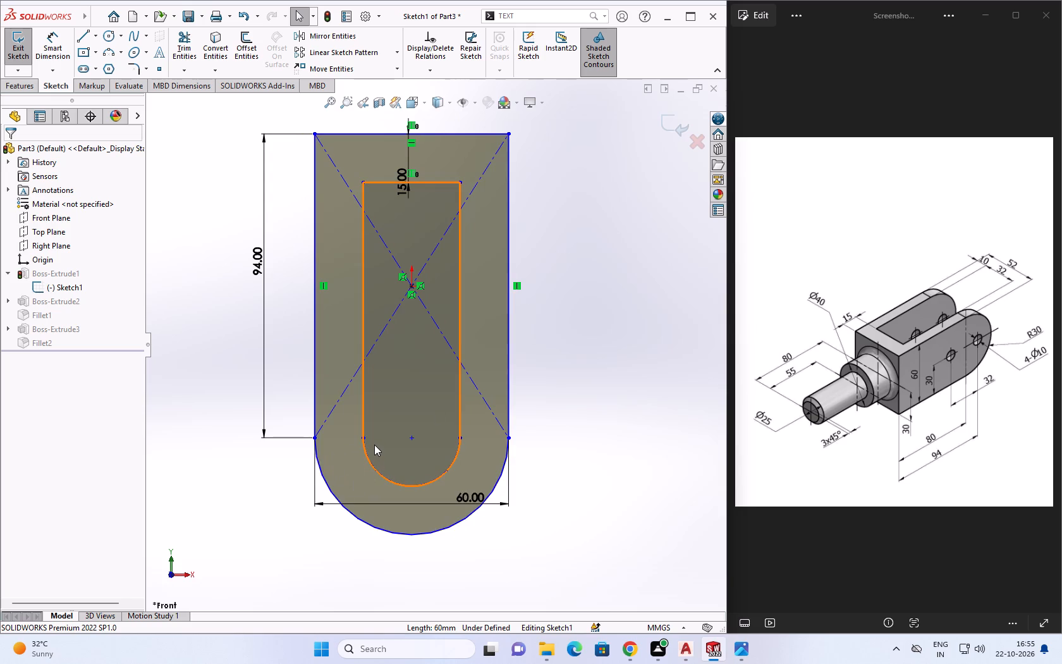
Draw a horizontal line across the left leg, from the outer outline to the inner one where their arcs begin.
{"action": "left_click", "coordinate": [106, 40]}
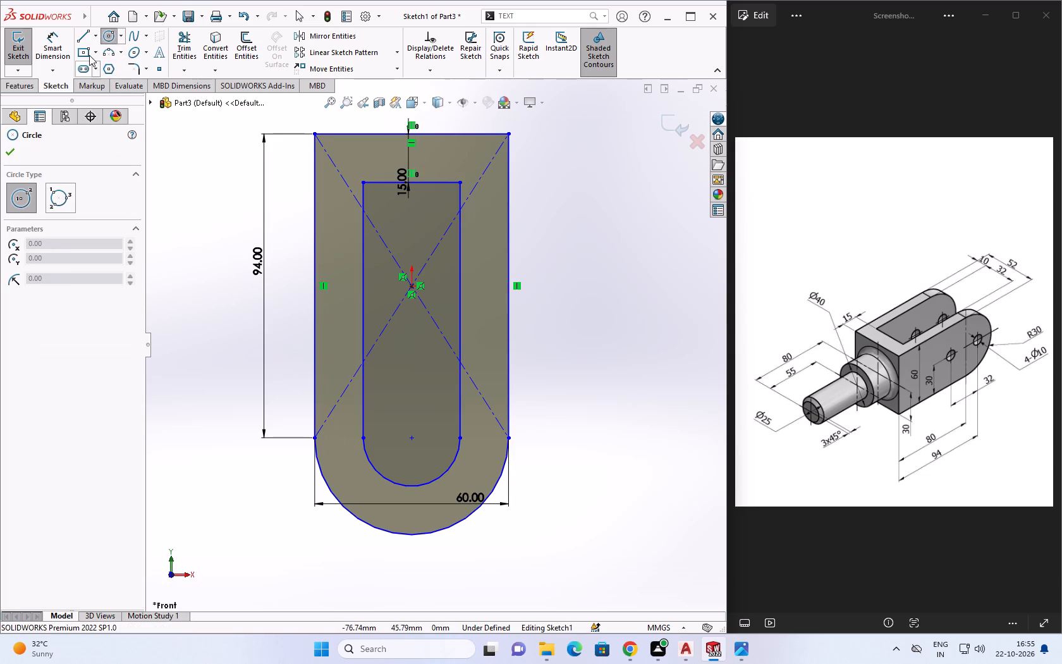
{"action": "key", "text": "Escape"}
{"action": "left_click", "coordinate": [83, 40]}
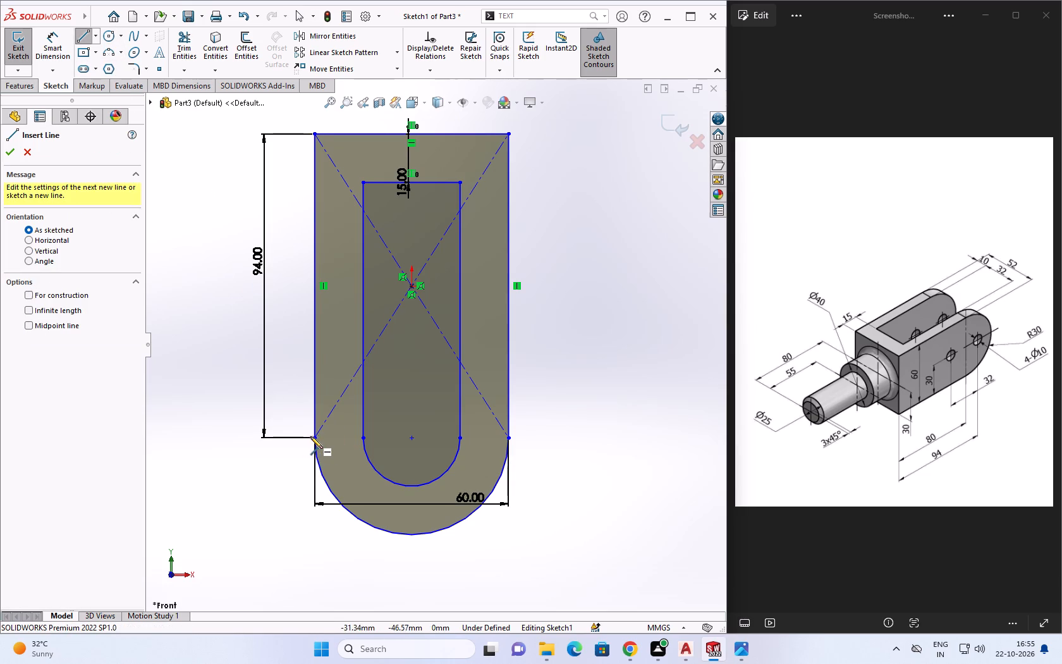
{"action": "left_click", "coordinate": [310, 436]}
{"action": "left_click", "coordinate": [363, 441]}
{"action": "key", "text": "Escape"}
{"action": "key", "text": "Escape"}
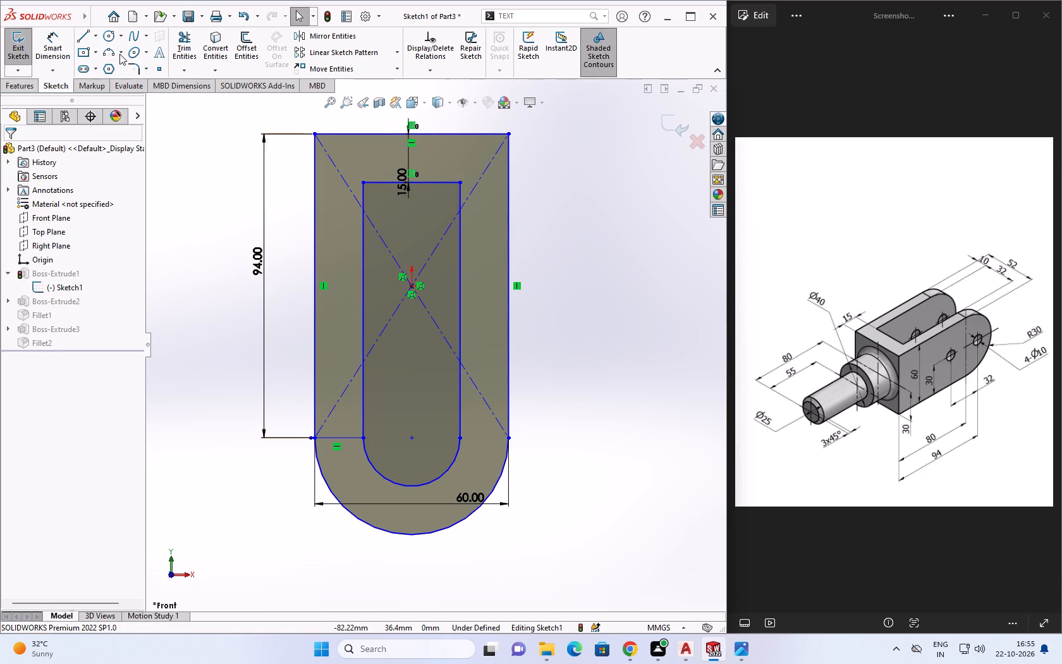
Trim the line's overhang outside the left leg and remove the large outer and inner end arcs.
{"action": "left_click", "coordinate": [114, 39]}
{"action": "scroll", "coordinate": [343, 445], "scroll_direction": "up", "scroll_amount": 3}
{"action": "scroll", "coordinate": [336, 439], "scroll_direction": "down", "scroll_amount": 4}
{"action": "scroll", "coordinate": [379, 395], "scroll_direction": "down", "scroll_amount": 1}
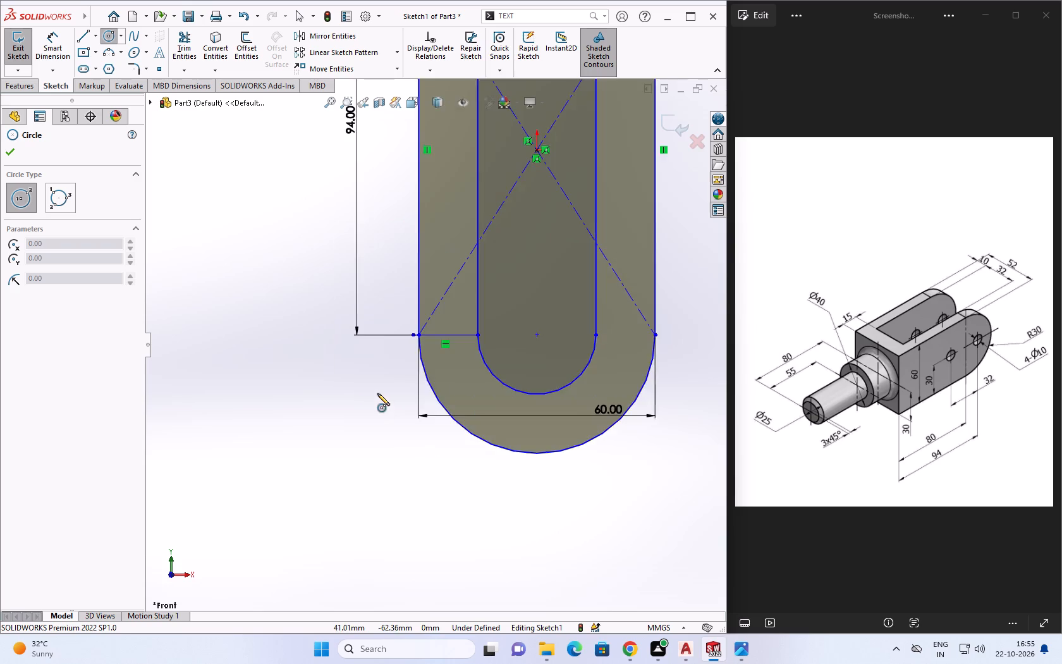
{"action": "scroll", "coordinate": [377, 393], "scroll_direction": "down", "scroll_amount": 3}
{"action": "scroll", "coordinate": [563, 276], "scroll_direction": "down", "scroll_amount": 3}
{"action": "key", "text": "Escape"}
{"action": "key", "text": "Escape"}
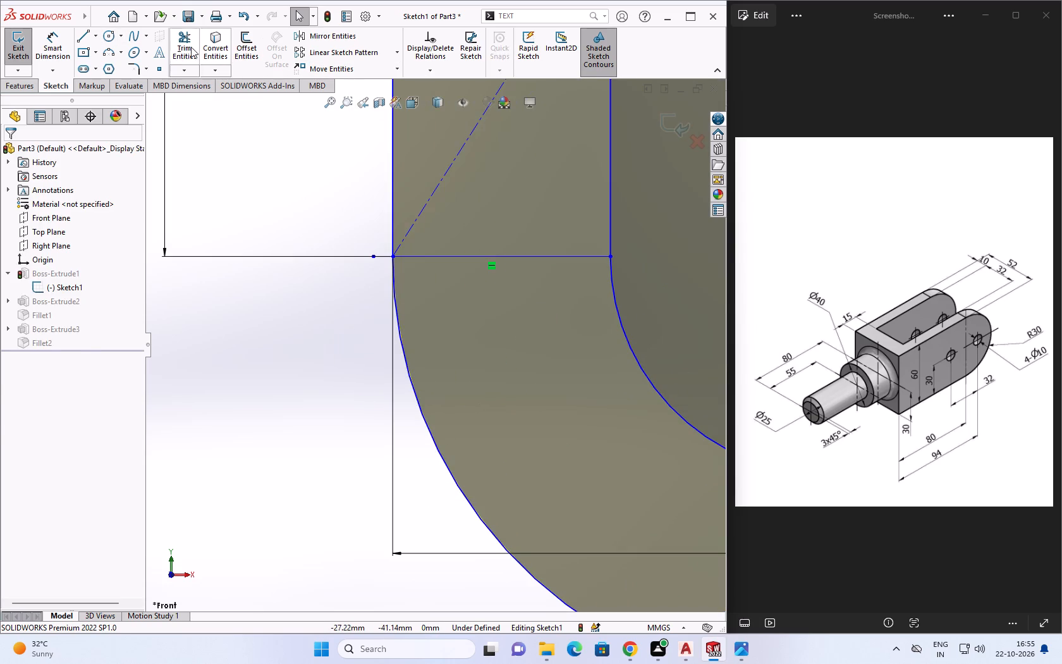
{"action": "left_click", "coordinate": [184, 50]}
{"action": "left_click", "coordinate": [381, 256]}
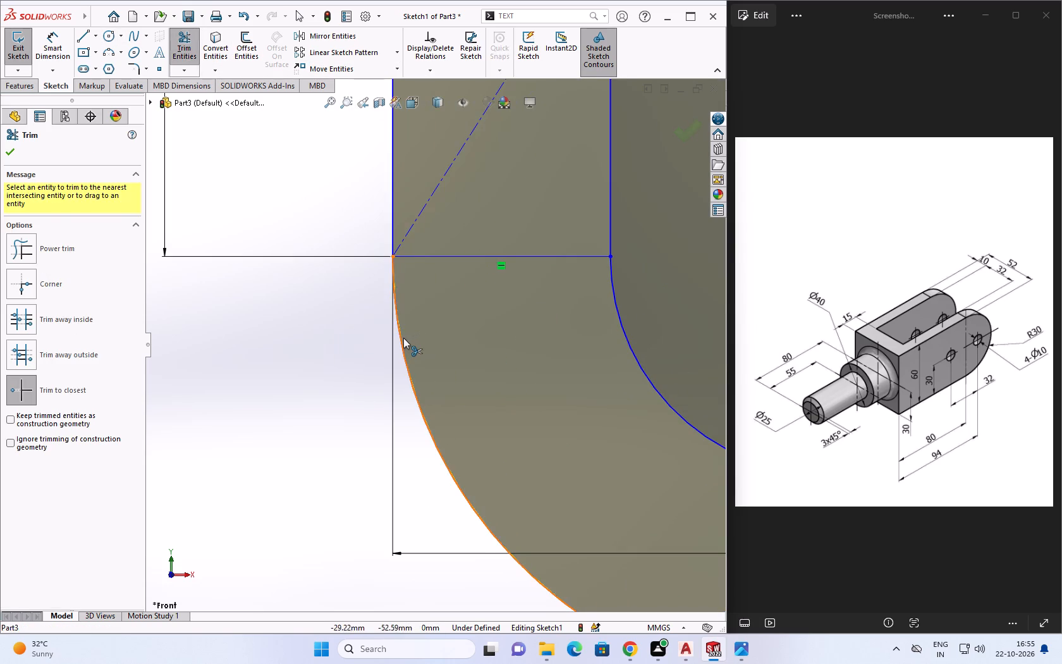
{"action": "left_click", "coordinate": [403, 338]}
{"action": "left_click", "coordinate": [638, 361]}
{"action": "key", "text": "Escape"}
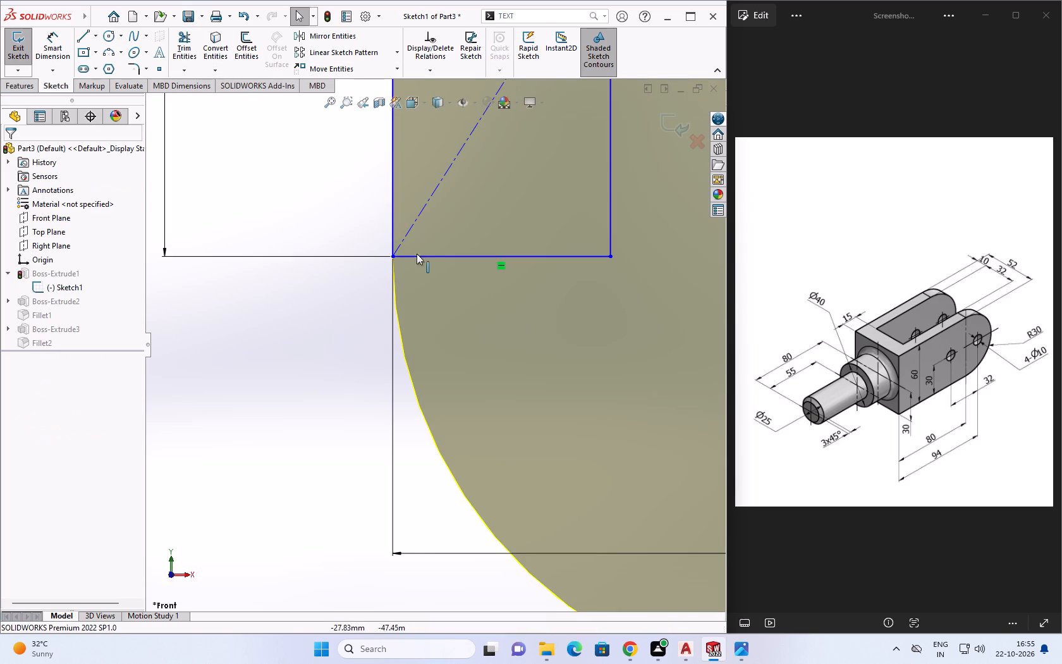
{"action": "key", "text": "Escape"}
Draw a circle of radius 7.5 mm centred on the midpoint of the left leg's horizontal line.
{"action": "left_click", "coordinate": [109, 40]}
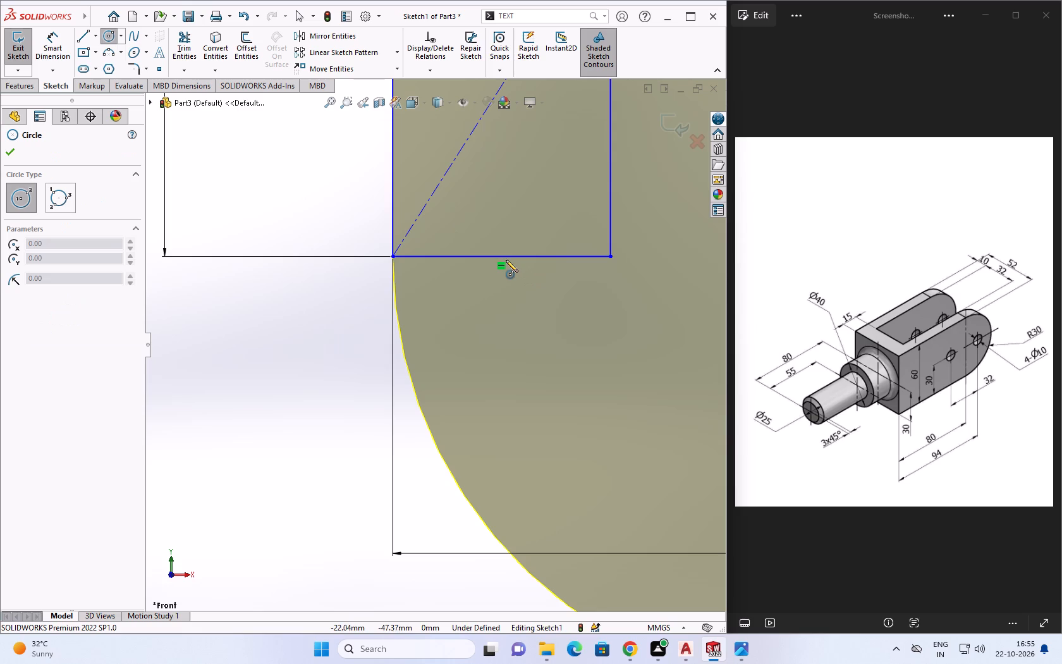
{"action": "left_click", "coordinate": [503, 256]}
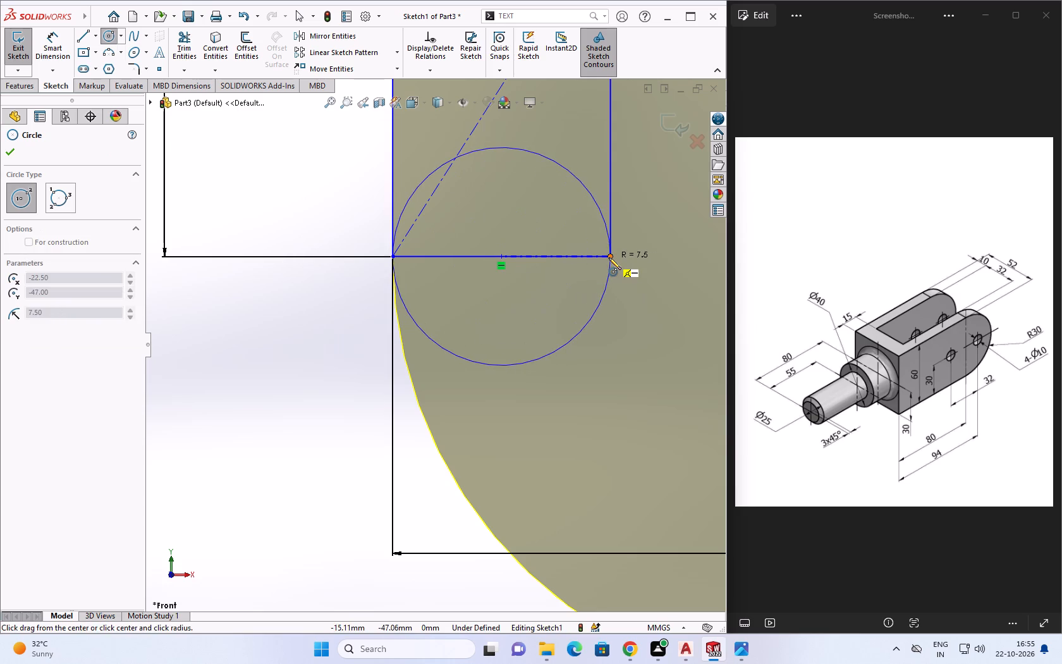
{"action": "left_click", "coordinate": [609, 257]}
{"action": "key", "text": "Escape"}
{"action": "key", "text": "Escape"}
Trim away the circle's upper half and the horizontal line, leaving a semicircular end on the left leg.
{"action": "left_click", "coordinate": [197, 44]}
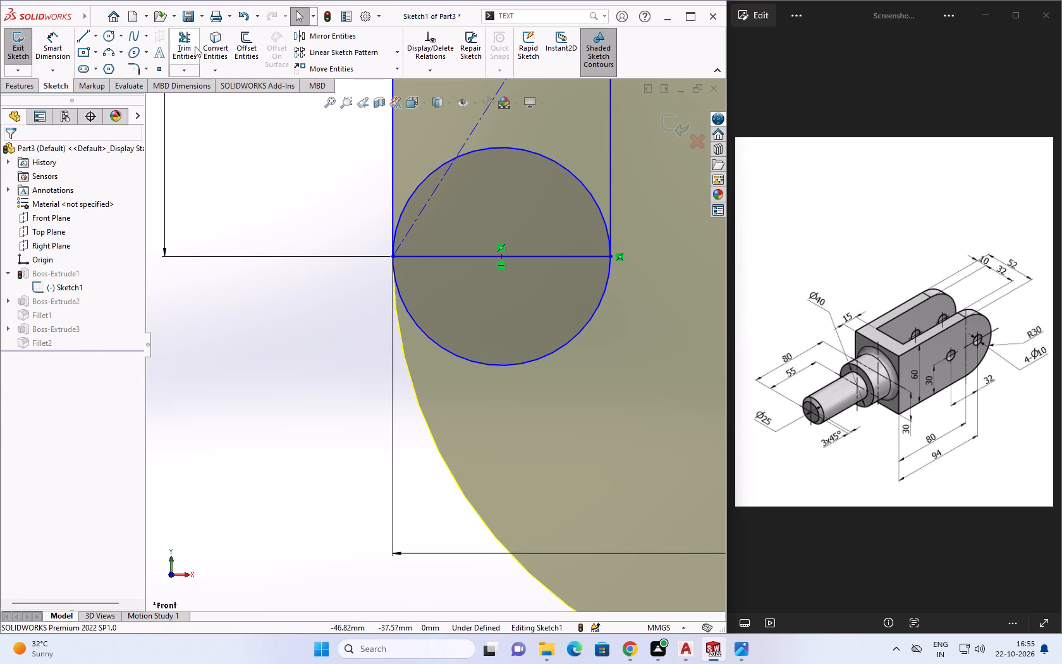
{"action": "left_click", "coordinate": [440, 165]}
{"action": "left_click", "coordinate": [474, 152]}
{"action": "scroll", "coordinate": [510, 249], "scroll_direction": "down", "scroll_amount": 2}
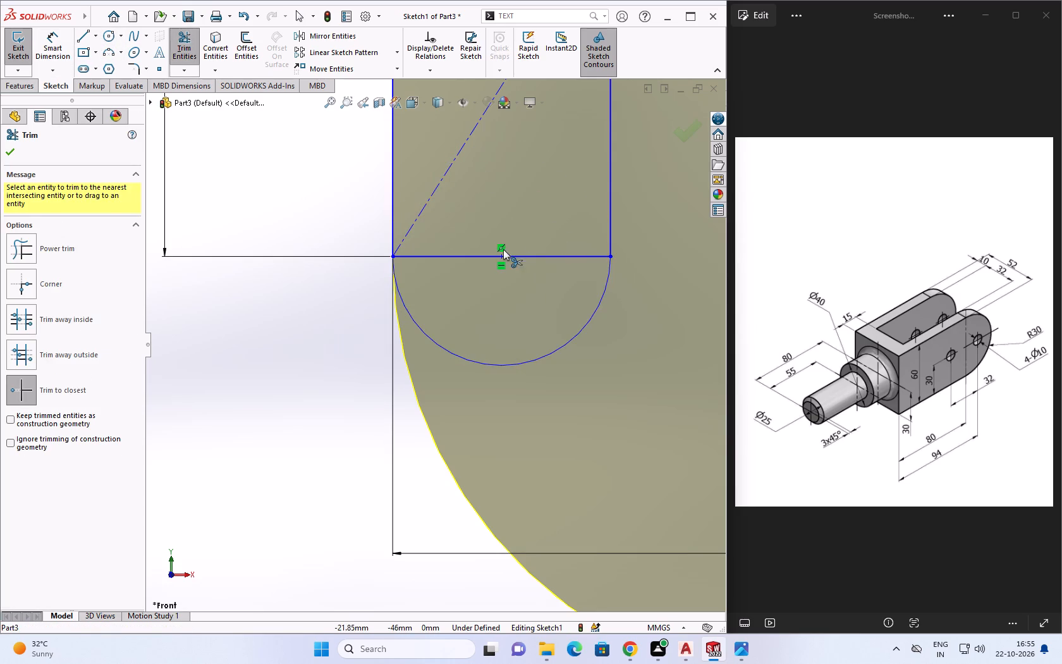
{"action": "scroll", "coordinate": [503, 249], "scroll_direction": "down", "scroll_amount": 2}
{"action": "scroll", "coordinate": [479, 249], "scroll_direction": "up", "scroll_amount": 13}
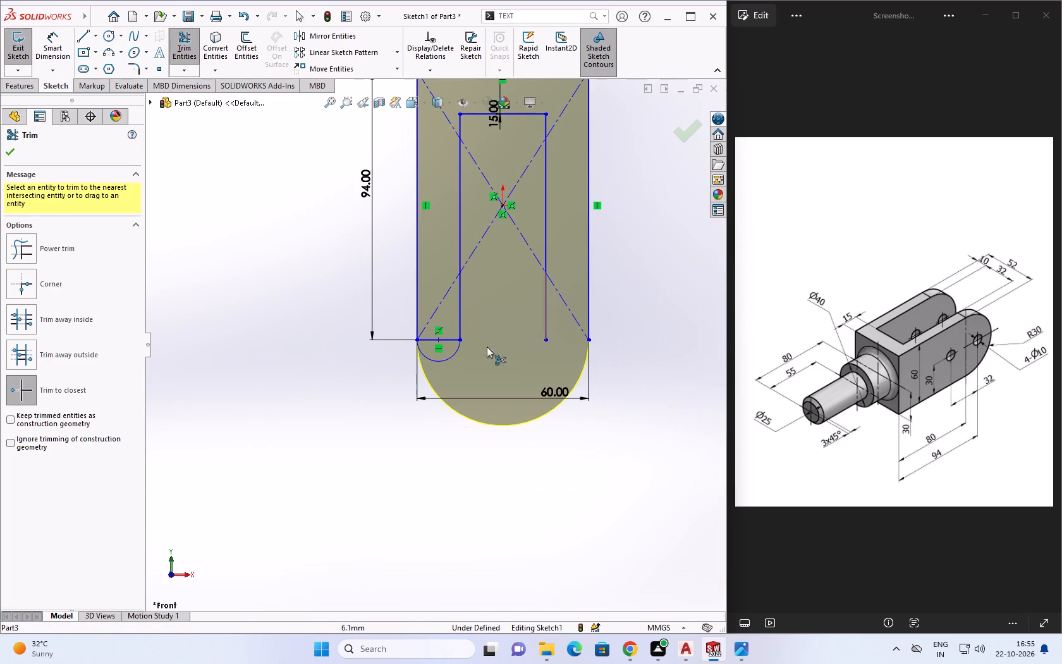
{"action": "left_click", "coordinate": [445, 341]}
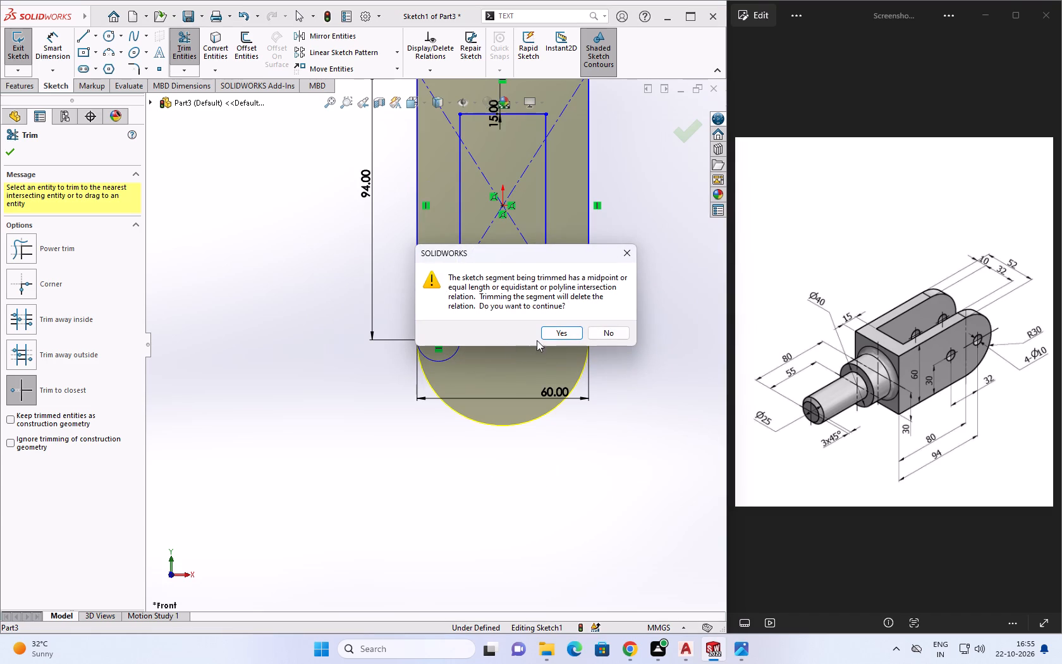
{"action": "left_click", "coordinate": [551, 335]}
{"action": "key", "text": "Escape"}
{"action": "key", "text": "Escape"}
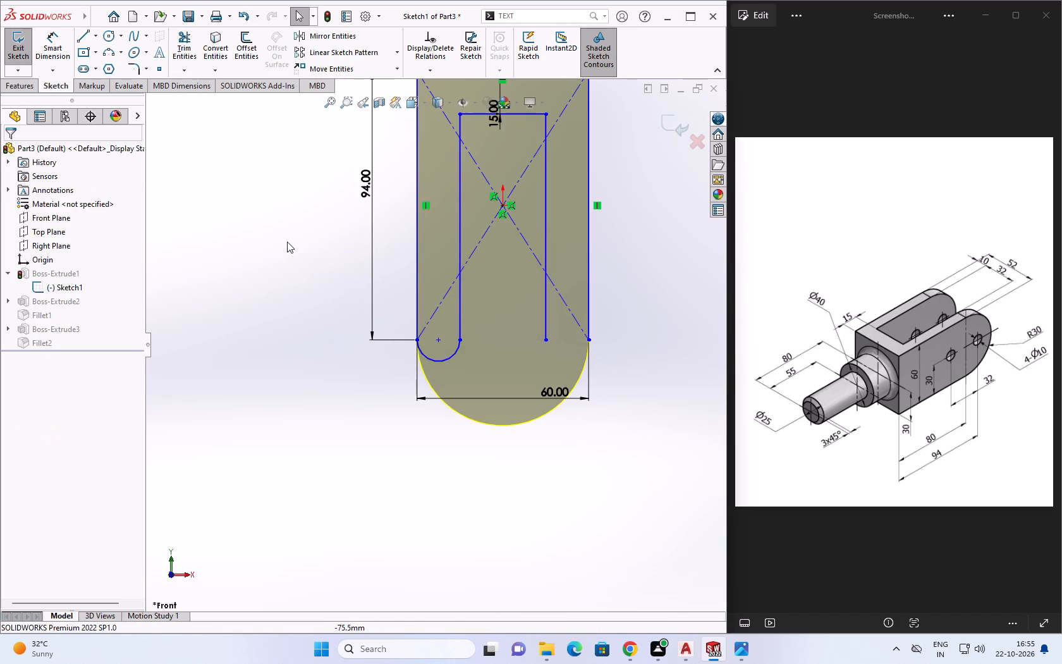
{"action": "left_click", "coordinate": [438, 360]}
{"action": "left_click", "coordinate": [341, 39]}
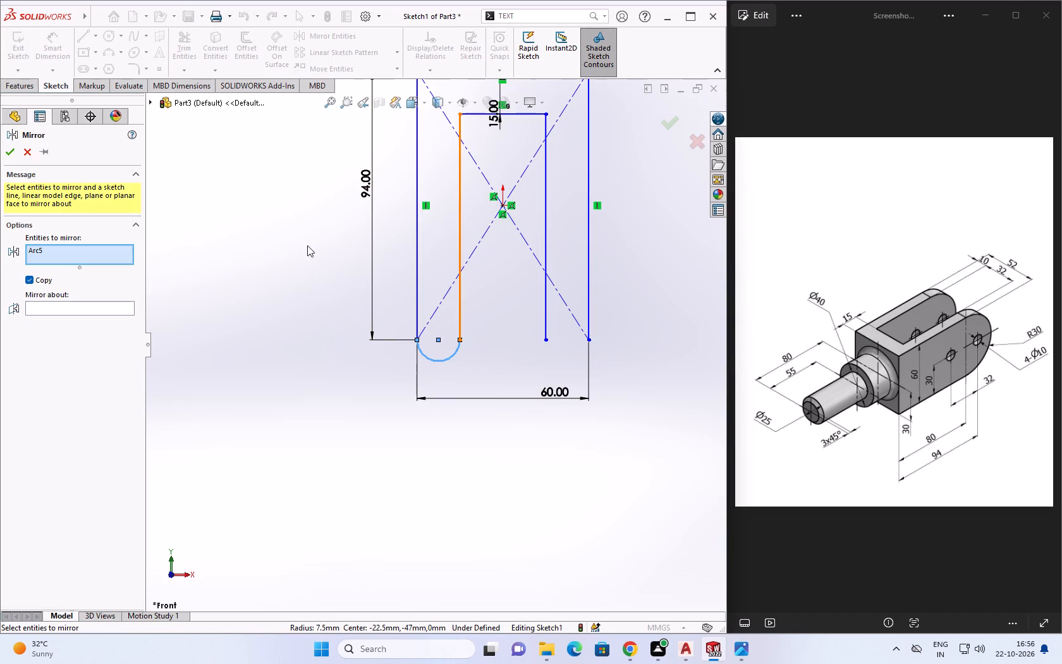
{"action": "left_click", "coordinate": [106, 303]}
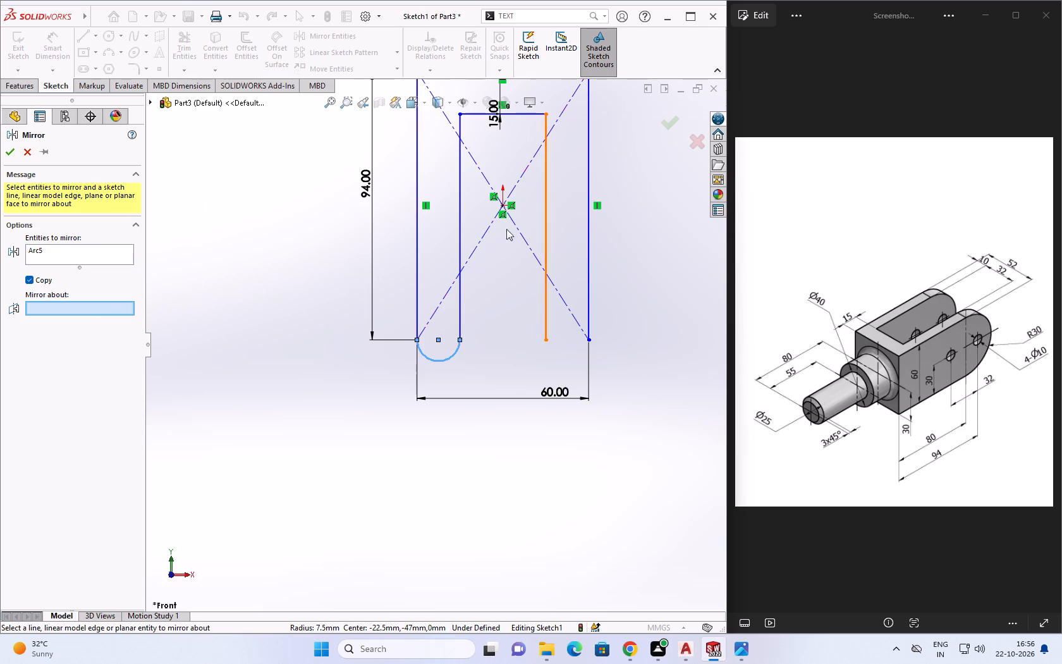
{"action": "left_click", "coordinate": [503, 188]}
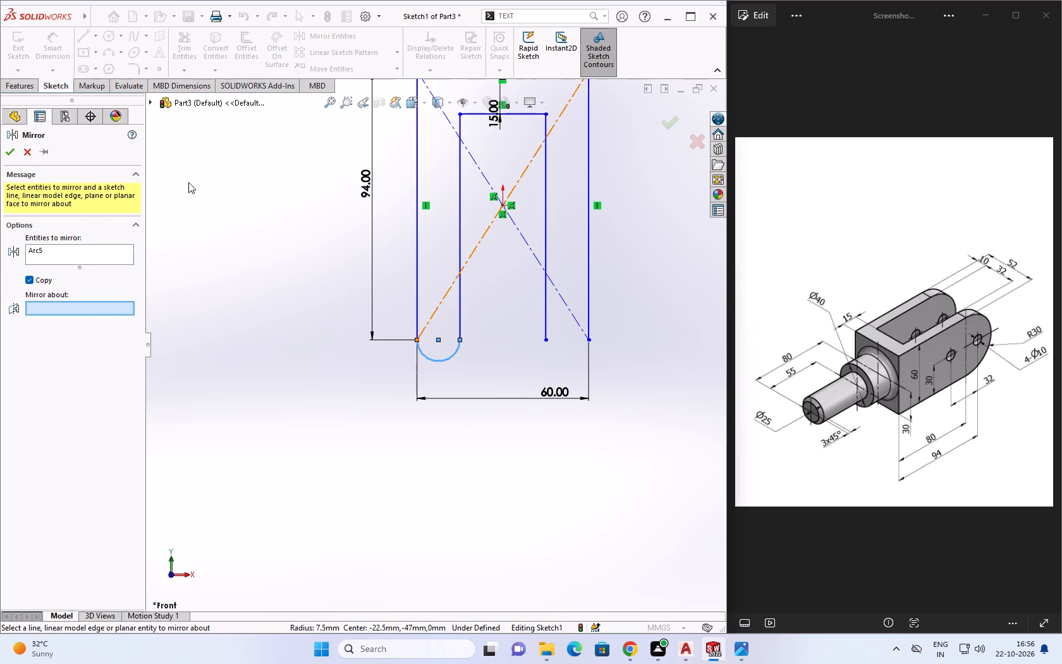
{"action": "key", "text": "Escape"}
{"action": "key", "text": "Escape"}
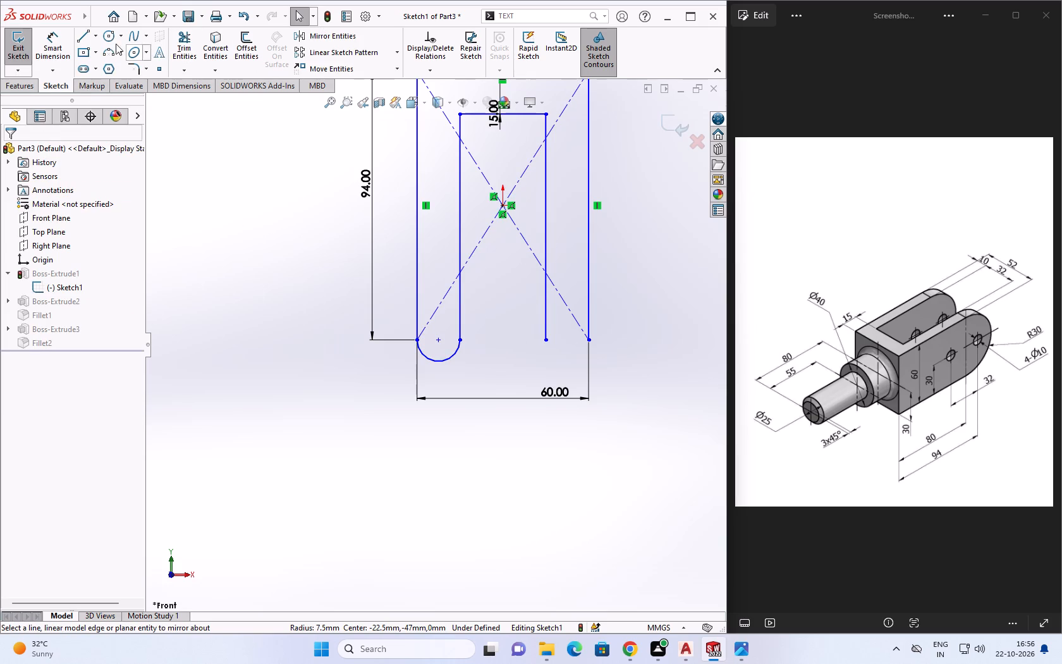
Draw a vertical line about 43 mm long from the origin down between the two legs.
{"action": "left_click", "coordinate": [90, 32]}
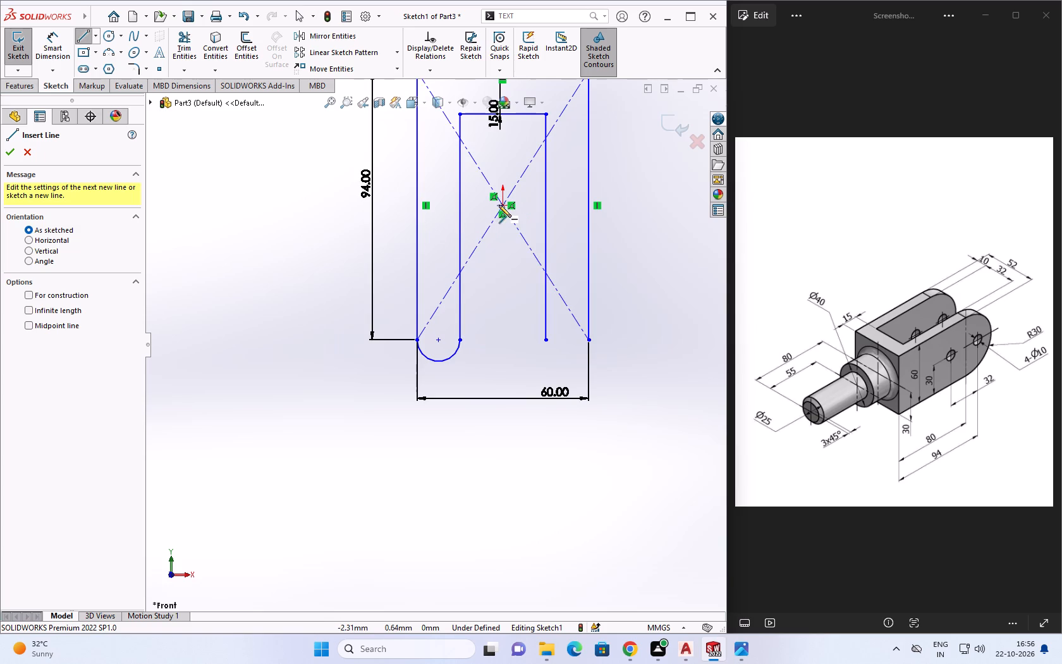
{"action": "left_click", "coordinate": [503, 207]}
{"action": "left_click", "coordinate": [506, 329]}
{"action": "key", "text": "Escape"}
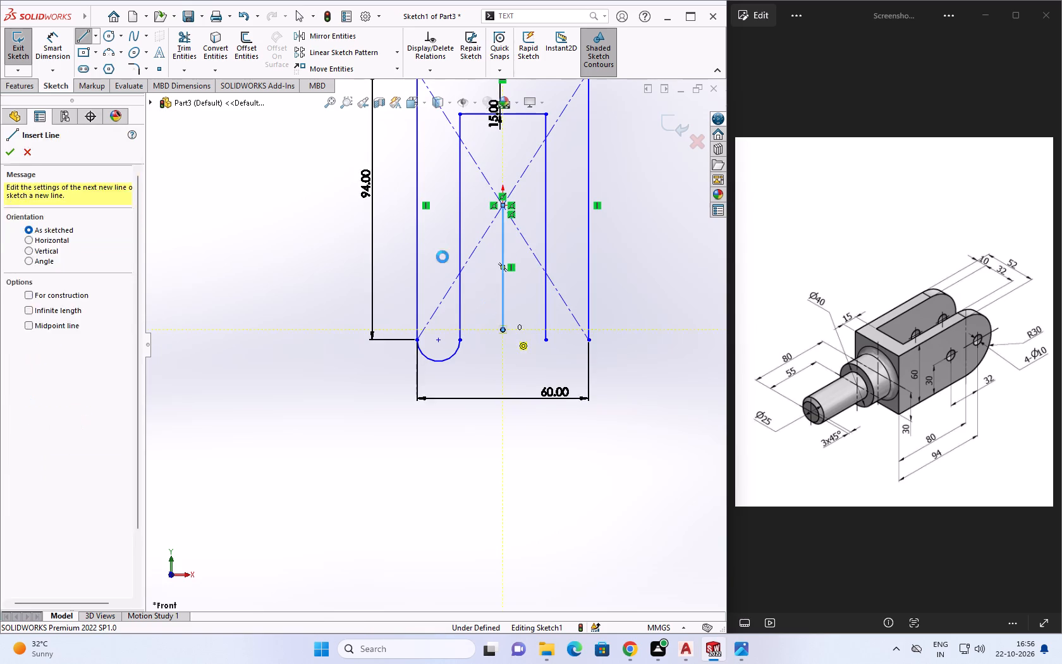
Mirror the left leg's semicircular end arc about the vertical centre line onto the right leg.
{"action": "left_click", "coordinate": [452, 361]}
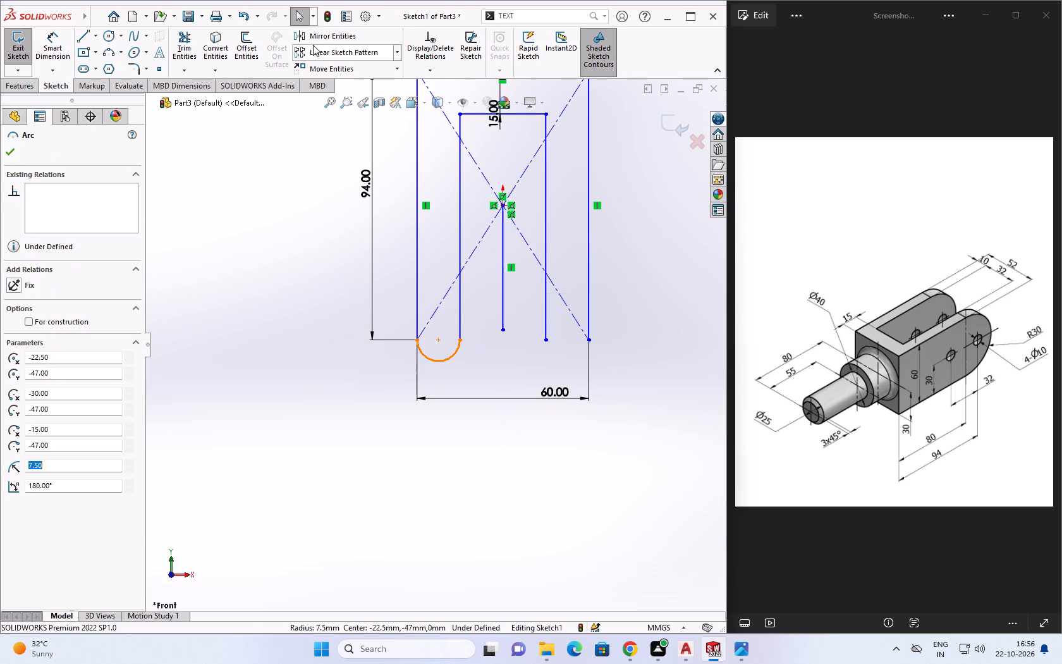
{"action": "left_click", "coordinate": [319, 35]}
{"action": "left_click", "coordinate": [71, 303]}
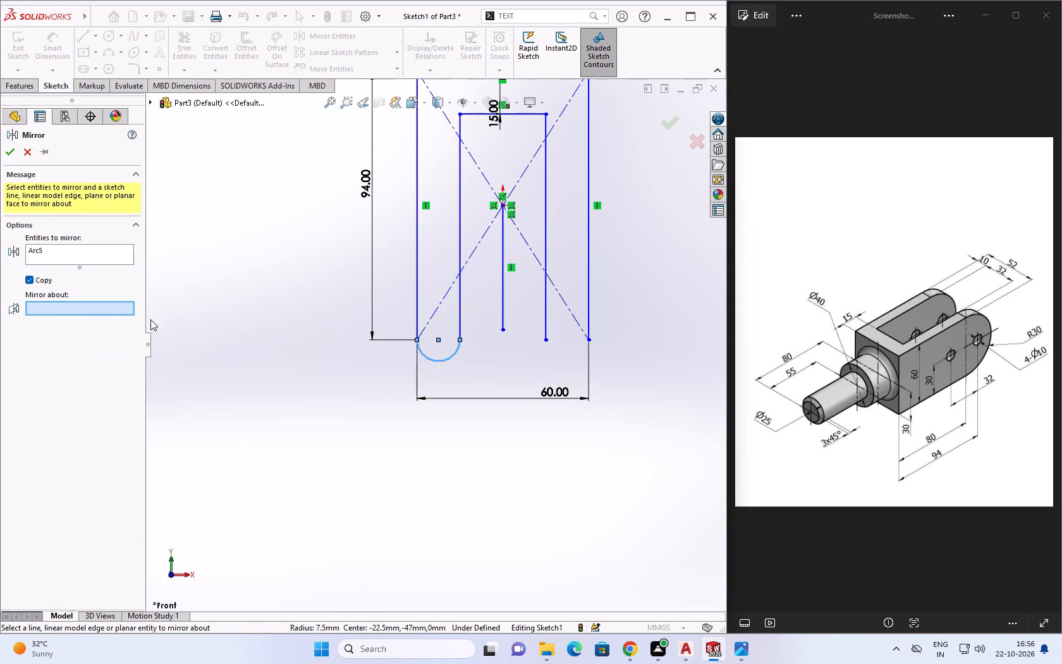
{"action": "left_click", "coordinate": [504, 304]}
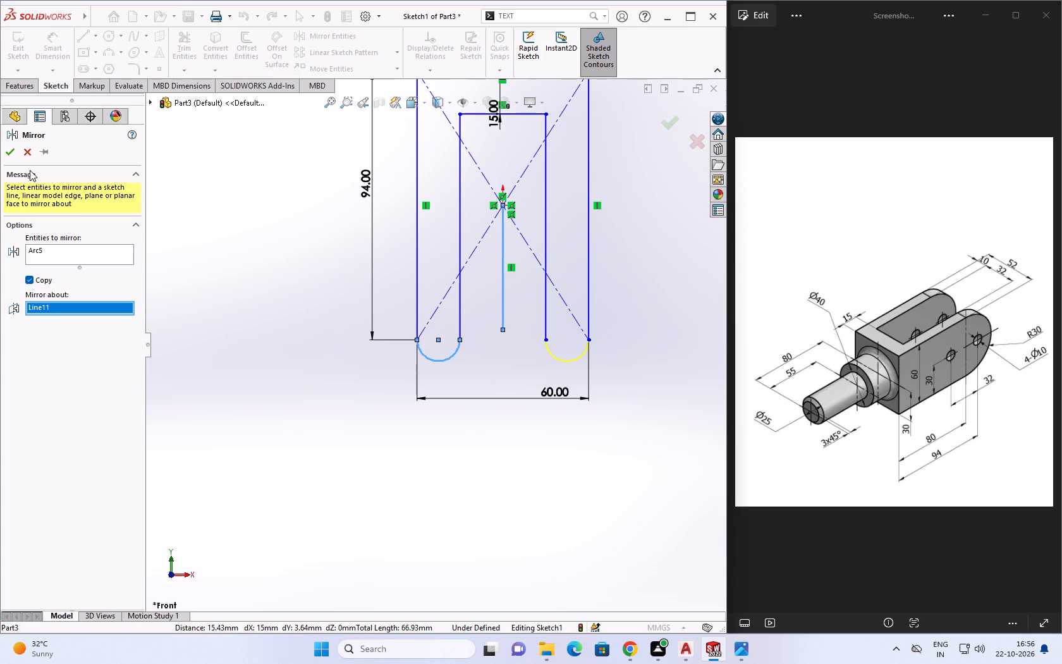
{"action": "left_click", "coordinate": [14, 154]}
{"action": "key", "text": "Escape"}
Delete the vertical centre line between the legs and exit the sketch to rebuild the body.
{"action": "left_click", "coordinate": [503, 308]}
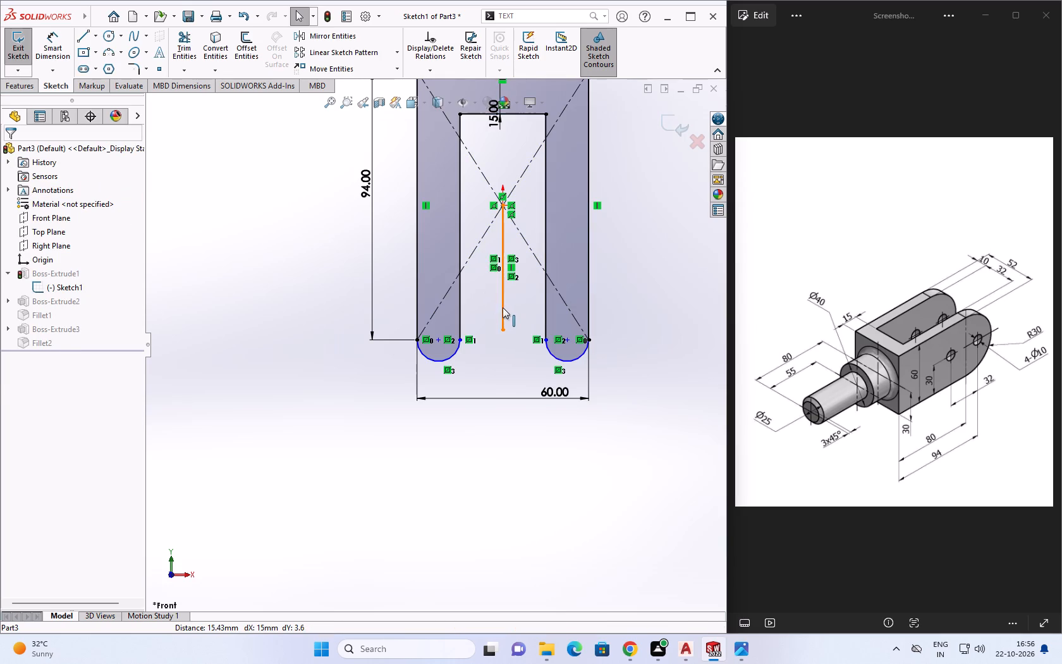
{"action": "key", "text": "Delete"}
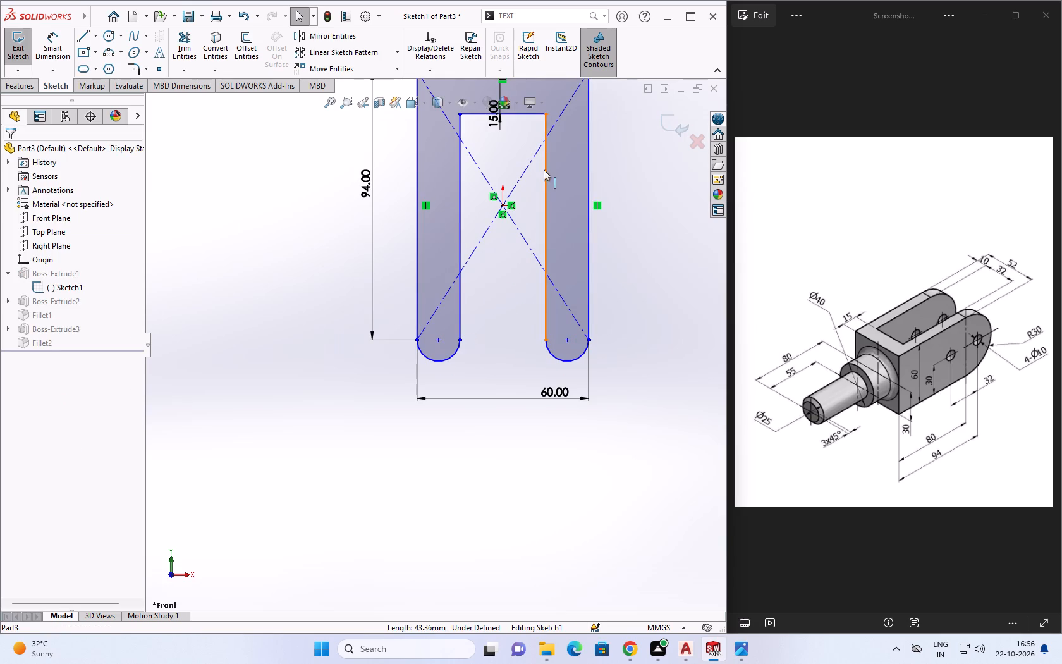
{"action": "left_click", "coordinate": [678, 129]}
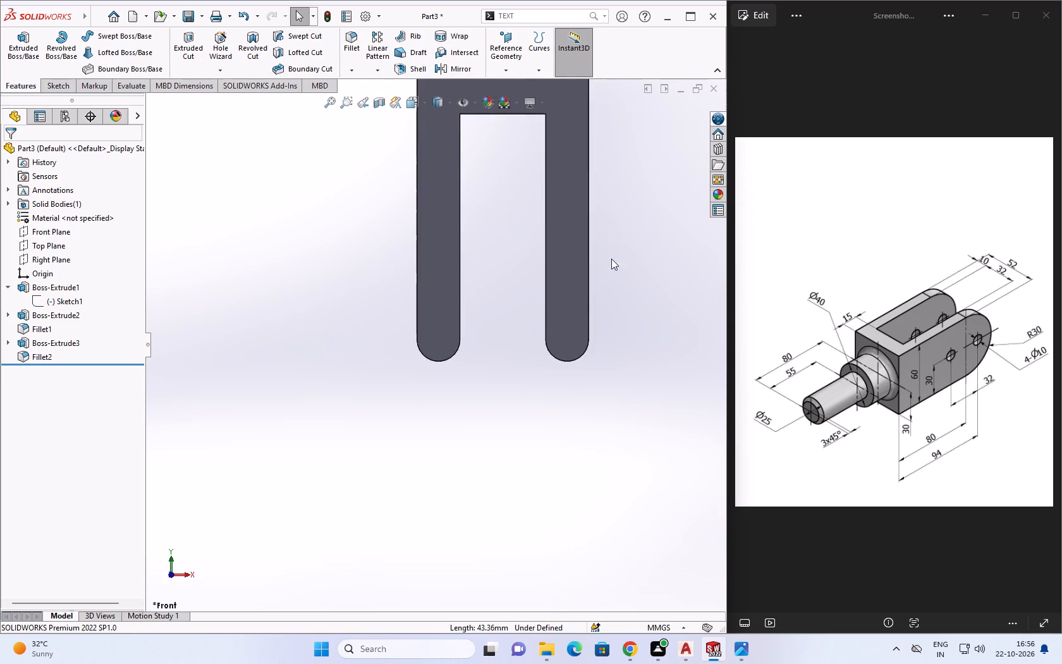
Examine the rebuilt two-legged fork and its rounded leg ends from several sides.
{"action": "middle_click_drag", "start_coordinate": [508, 309], "coordinate": [454, 347]}
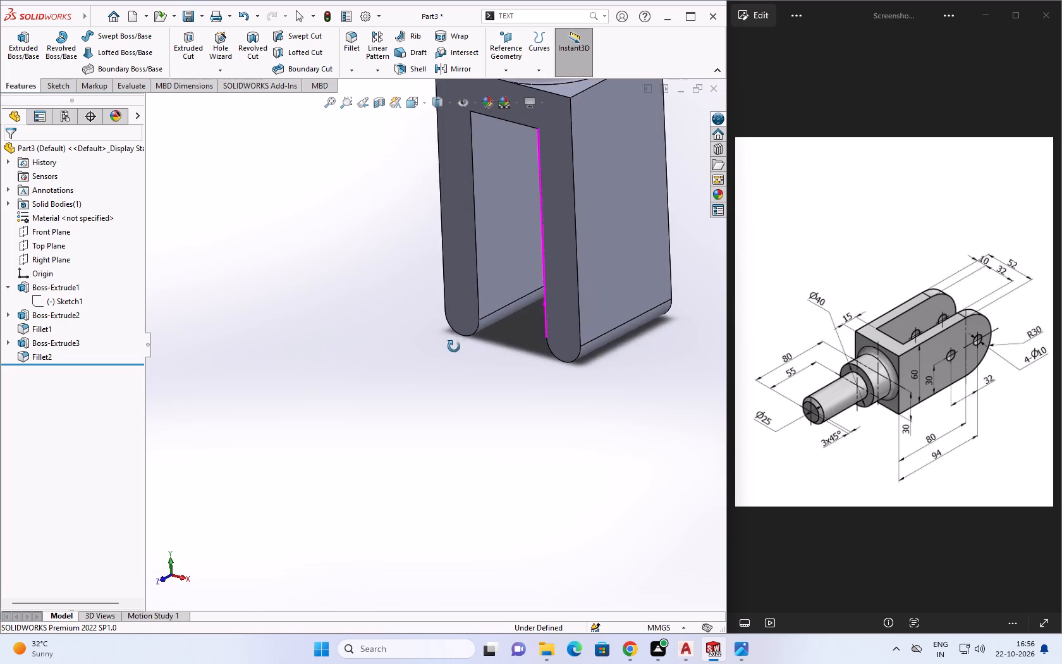
{"action": "middle_click_drag", "start_coordinate": [454, 347], "coordinate": [570, 300]}
{"action": "scroll", "coordinate": [506, 281], "scroll_direction": "up", "scroll_amount": 6}
{"action": "middle_click_drag", "start_coordinate": [534, 262], "coordinate": [504, 259]}
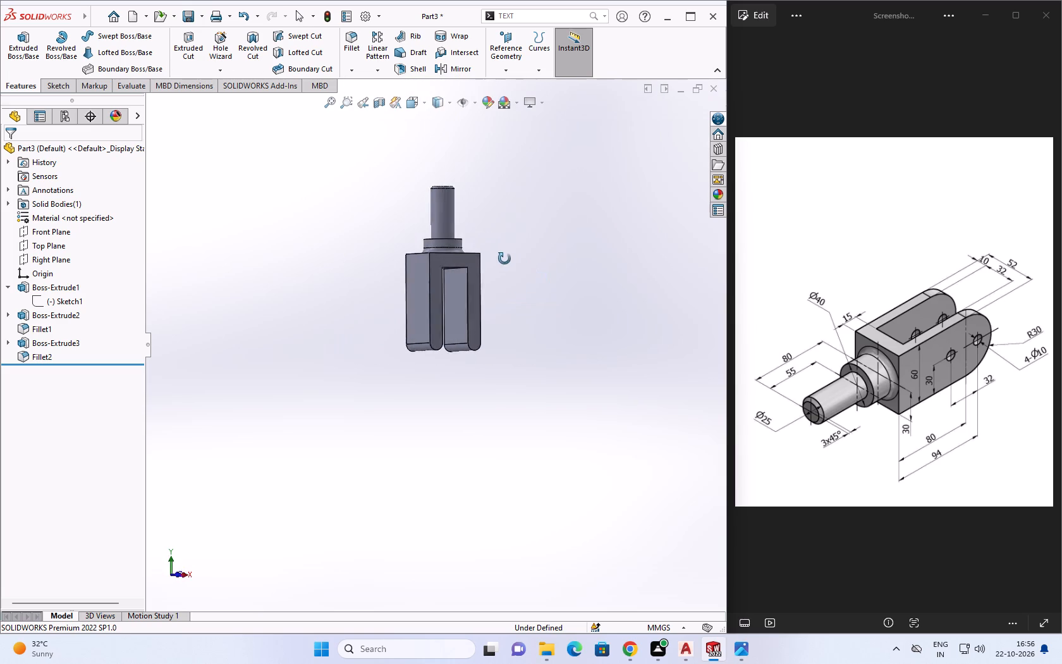
{"action": "middle_click_drag", "start_coordinate": [504, 259], "coordinate": [521, 223]}
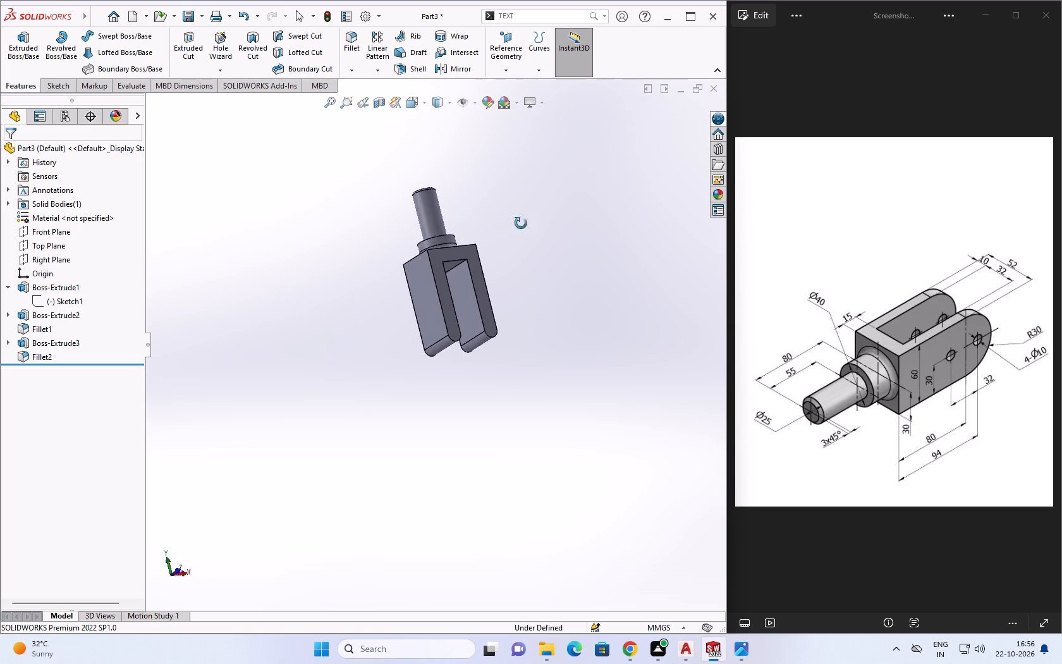
{"action": "middle_click_drag", "start_coordinate": [521, 223], "coordinate": [571, 227]}
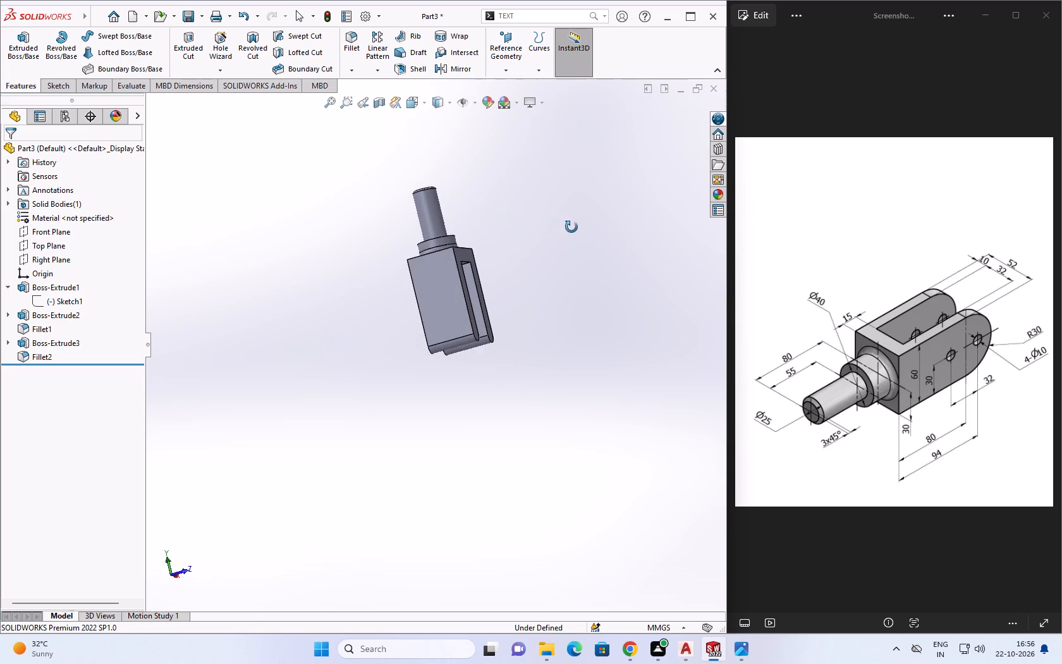
{"action": "middle_click_drag", "start_coordinate": [571, 227], "coordinate": [442, 295]}
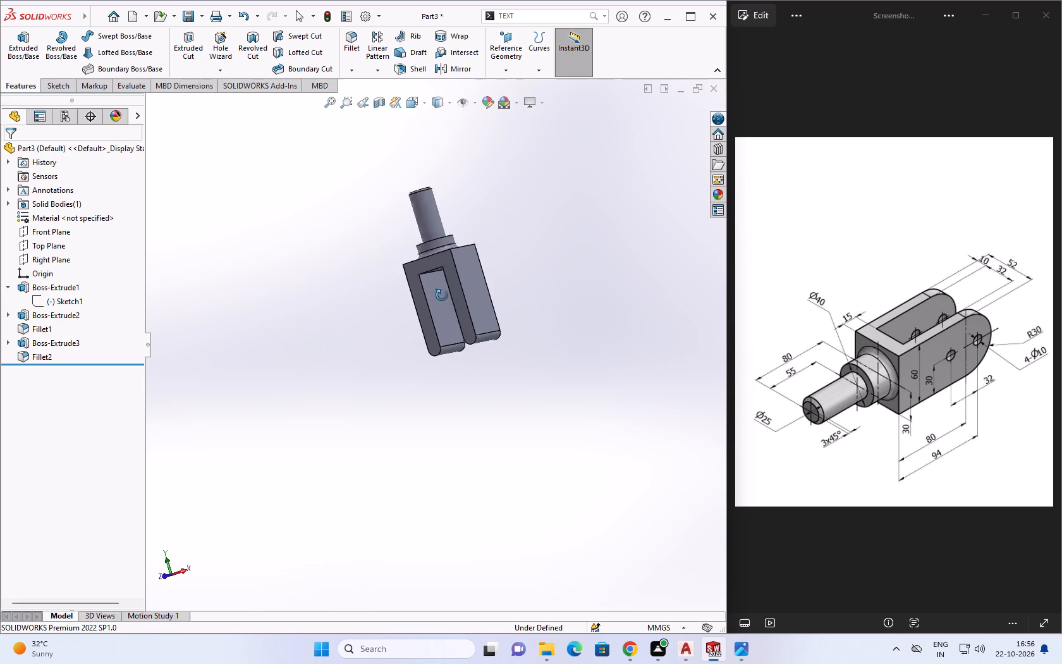
{"action": "middle_click_drag", "start_coordinate": [442, 295], "coordinate": [592, 249]}
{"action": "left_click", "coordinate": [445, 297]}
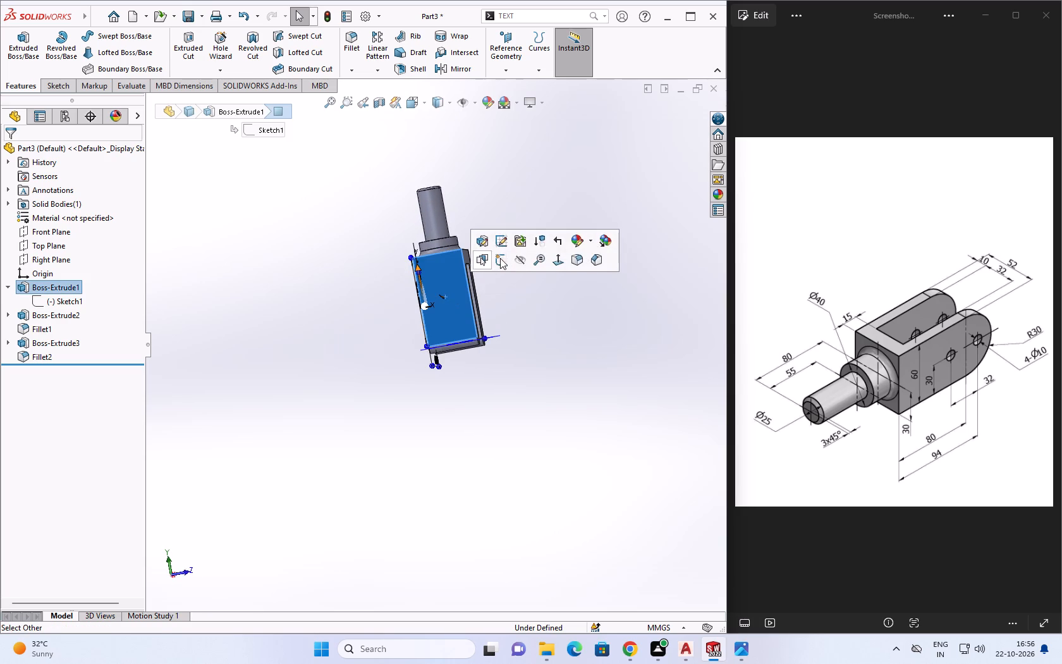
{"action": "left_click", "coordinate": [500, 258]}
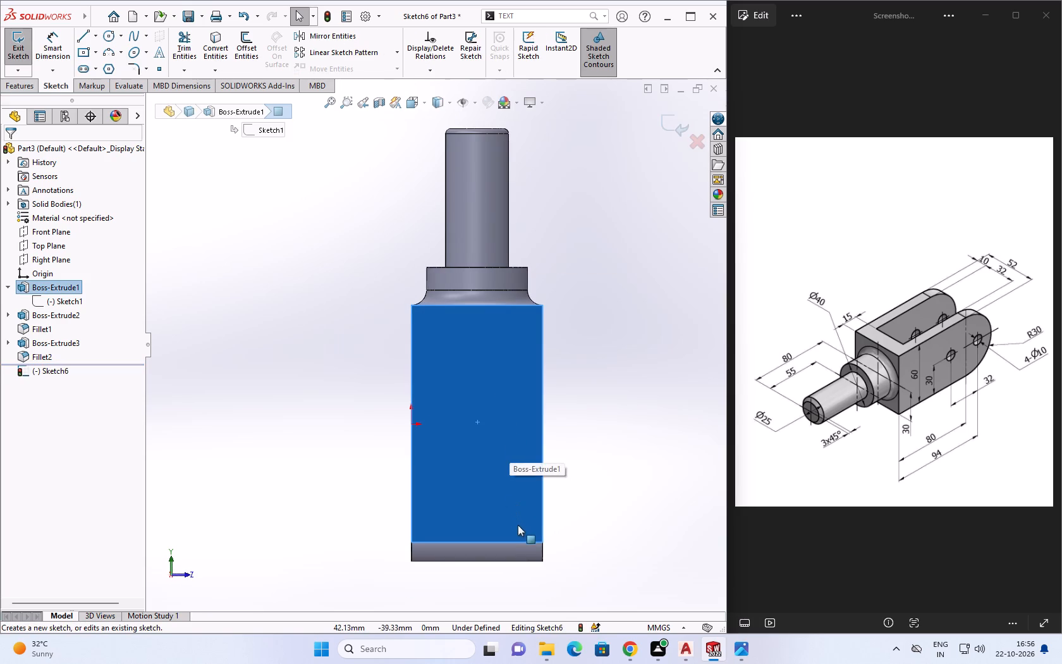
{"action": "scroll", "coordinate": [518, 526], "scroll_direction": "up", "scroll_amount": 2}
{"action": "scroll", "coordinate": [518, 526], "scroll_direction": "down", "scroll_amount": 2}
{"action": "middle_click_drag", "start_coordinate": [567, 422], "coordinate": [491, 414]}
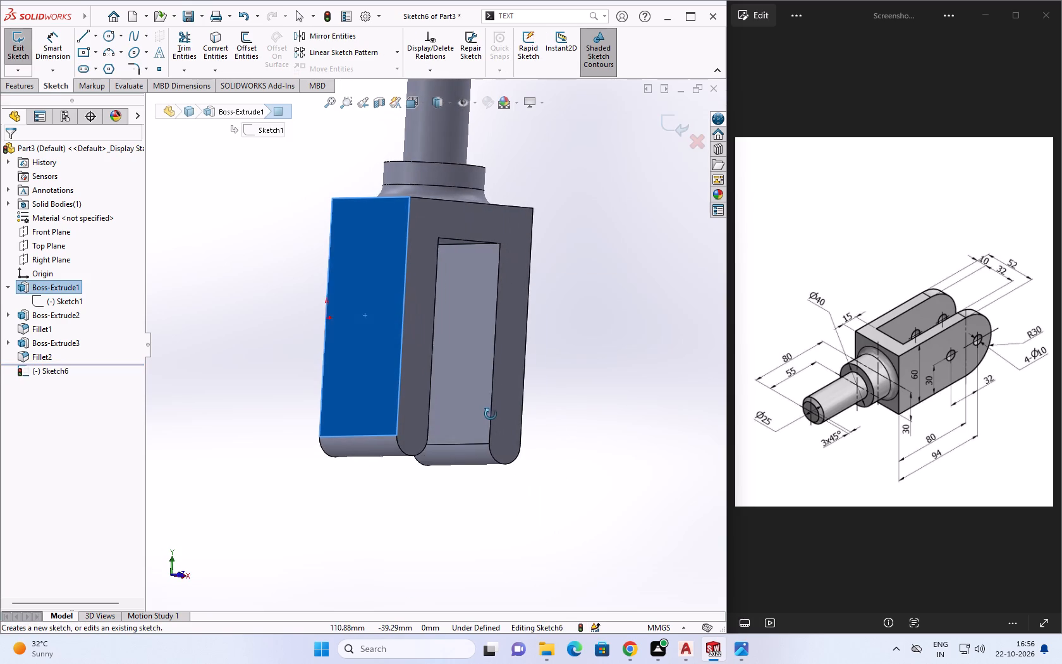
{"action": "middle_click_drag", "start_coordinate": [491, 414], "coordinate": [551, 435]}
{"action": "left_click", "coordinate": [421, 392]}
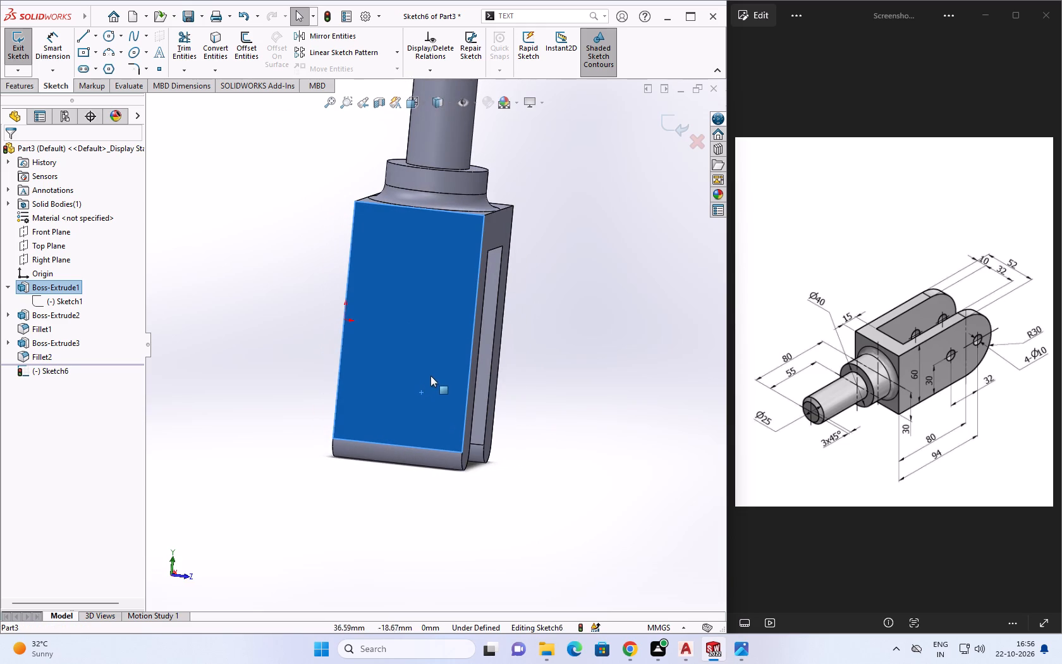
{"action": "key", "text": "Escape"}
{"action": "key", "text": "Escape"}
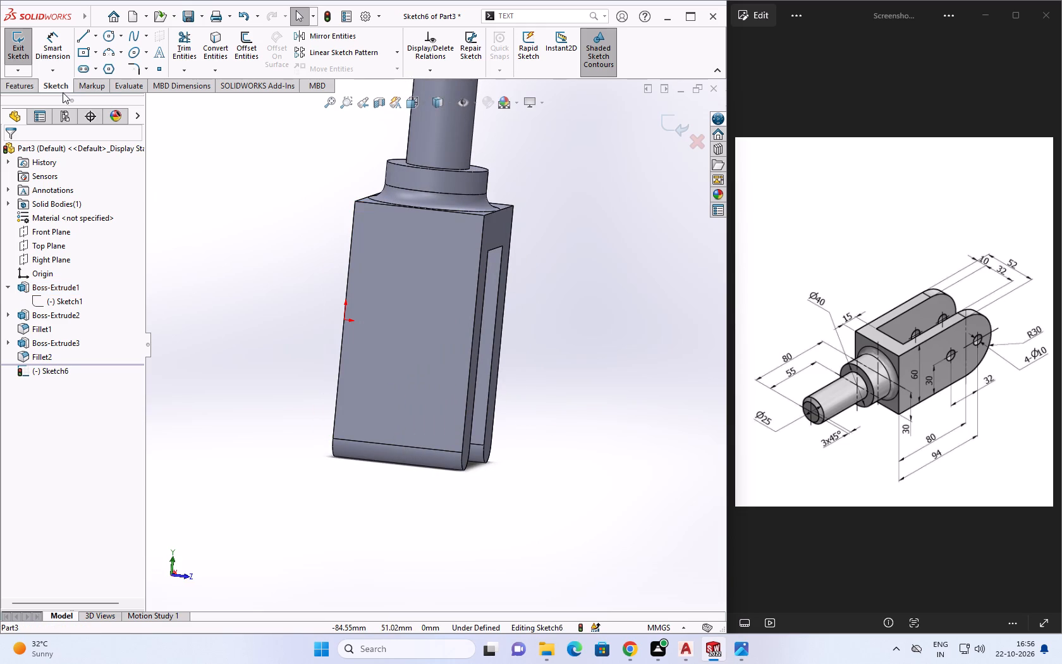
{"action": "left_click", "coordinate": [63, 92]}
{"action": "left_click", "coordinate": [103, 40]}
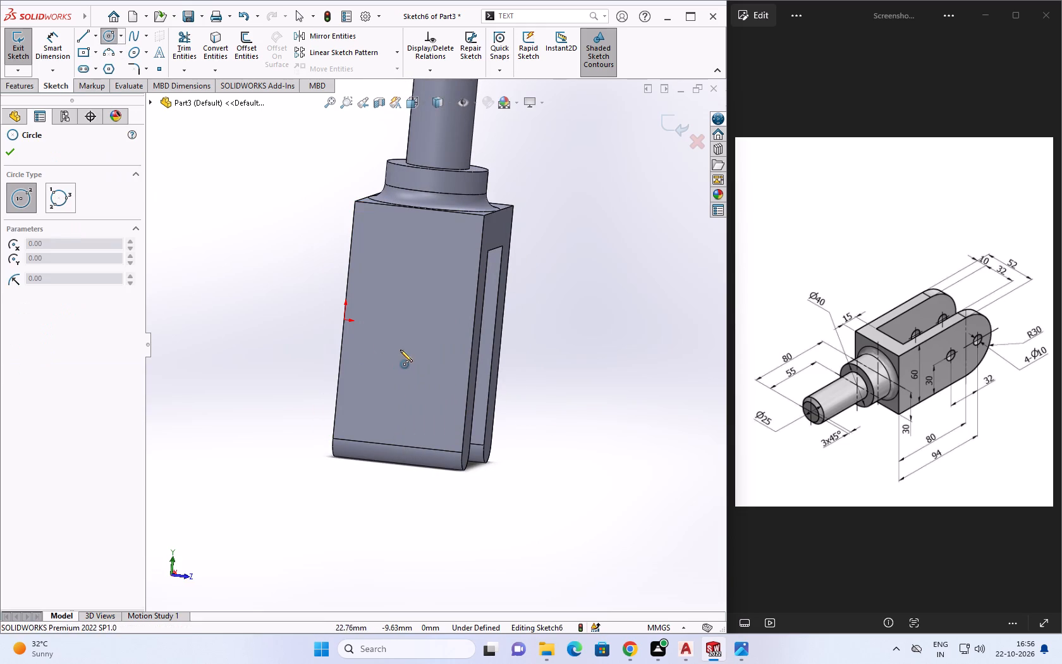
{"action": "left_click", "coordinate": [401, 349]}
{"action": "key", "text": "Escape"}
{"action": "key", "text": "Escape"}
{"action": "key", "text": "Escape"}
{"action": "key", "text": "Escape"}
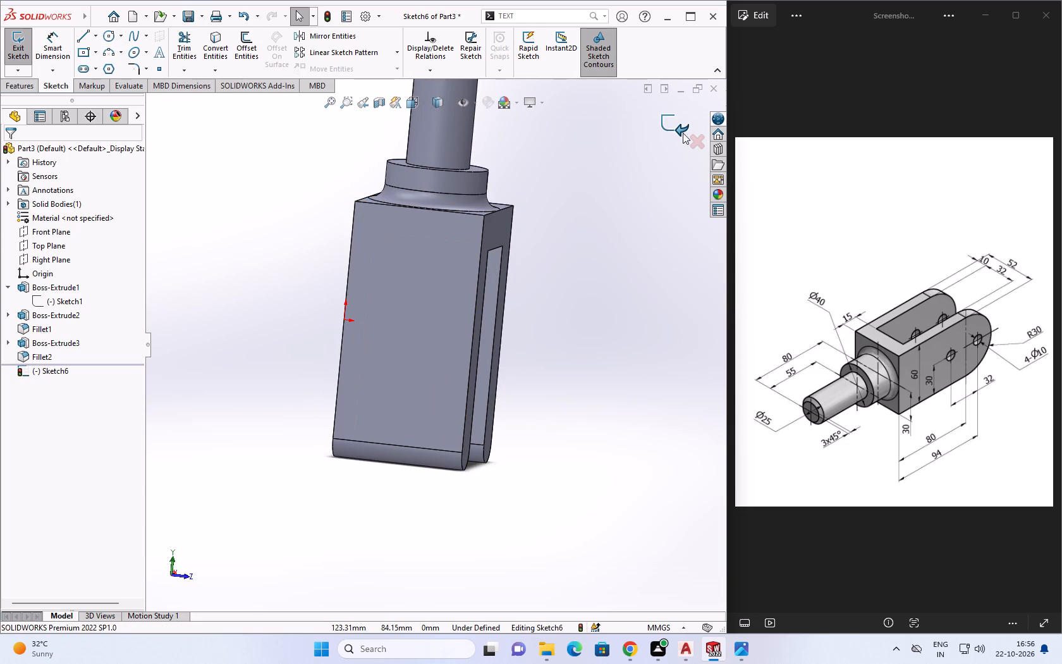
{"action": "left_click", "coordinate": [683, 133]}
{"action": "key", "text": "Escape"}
Sketch a 26 mm radius circle on the left leg's outer flat face, centred on its lower edge and reaching that edge's end.
{"action": "middle_click_drag", "start_coordinate": [561, 369], "coordinate": [620, 333]}
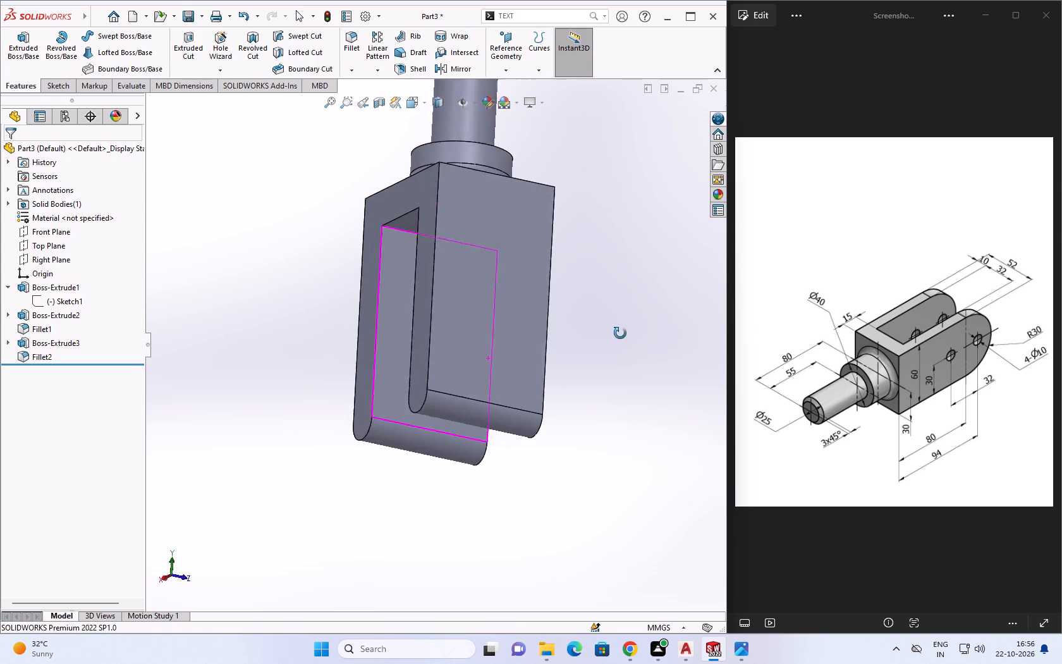
{"action": "middle_click_drag", "start_coordinate": [620, 333], "coordinate": [597, 352]}
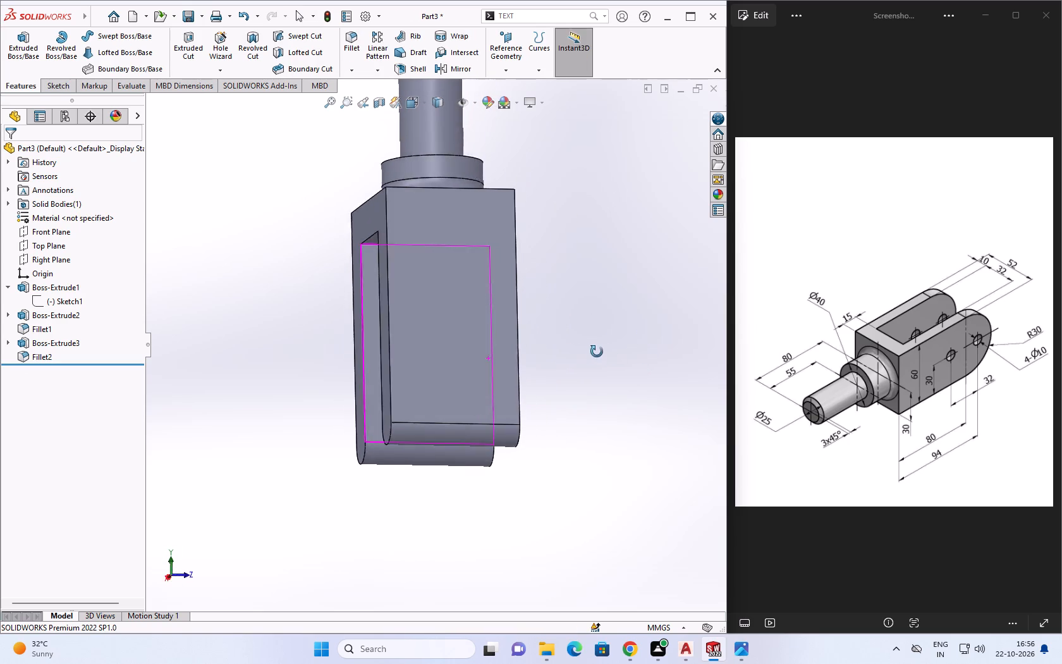
{"action": "middle_click_drag", "start_coordinate": [597, 352], "coordinate": [607, 373]}
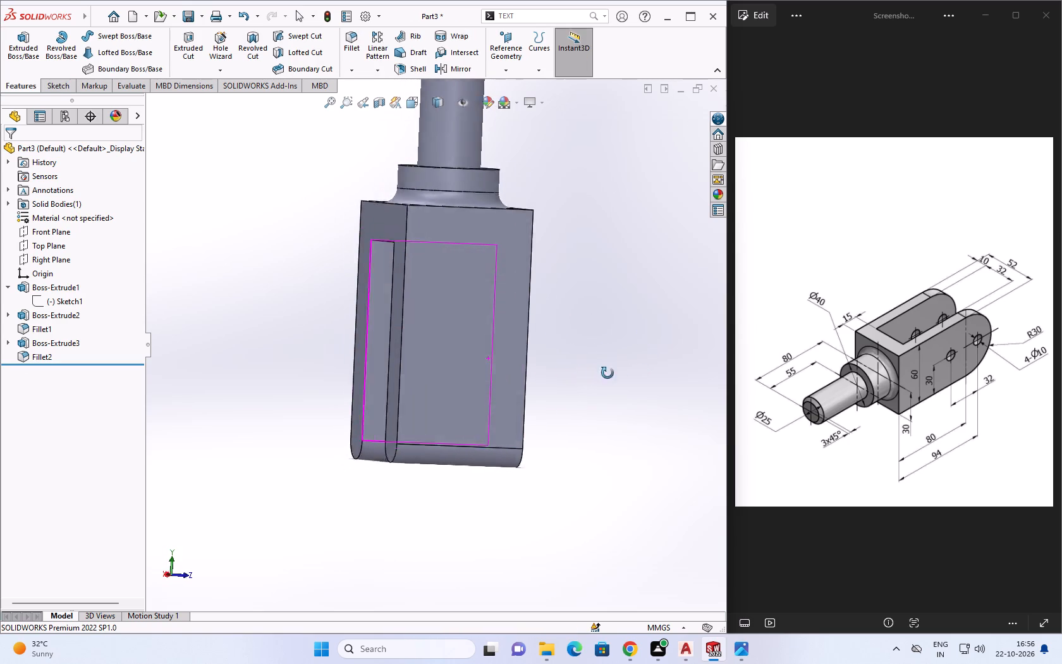
{"action": "middle_click_drag", "start_coordinate": [607, 373], "coordinate": [604, 364]}
{"action": "left_click", "coordinate": [466, 317]}
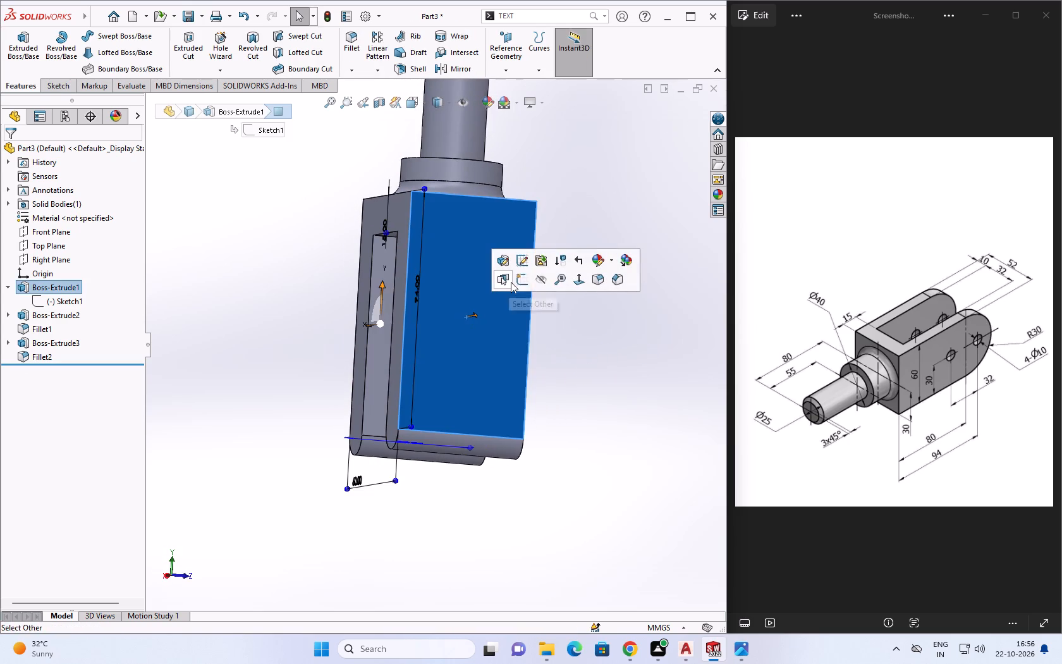
{"action": "left_click", "coordinate": [522, 281]}
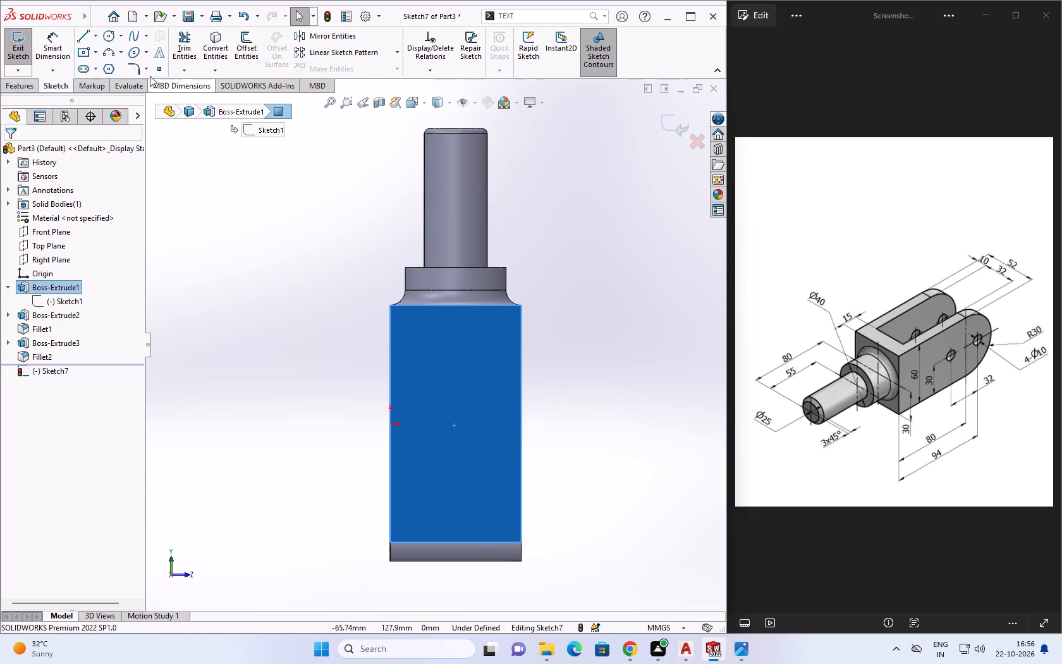
{"action": "left_click", "coordinate": [109, 40]}
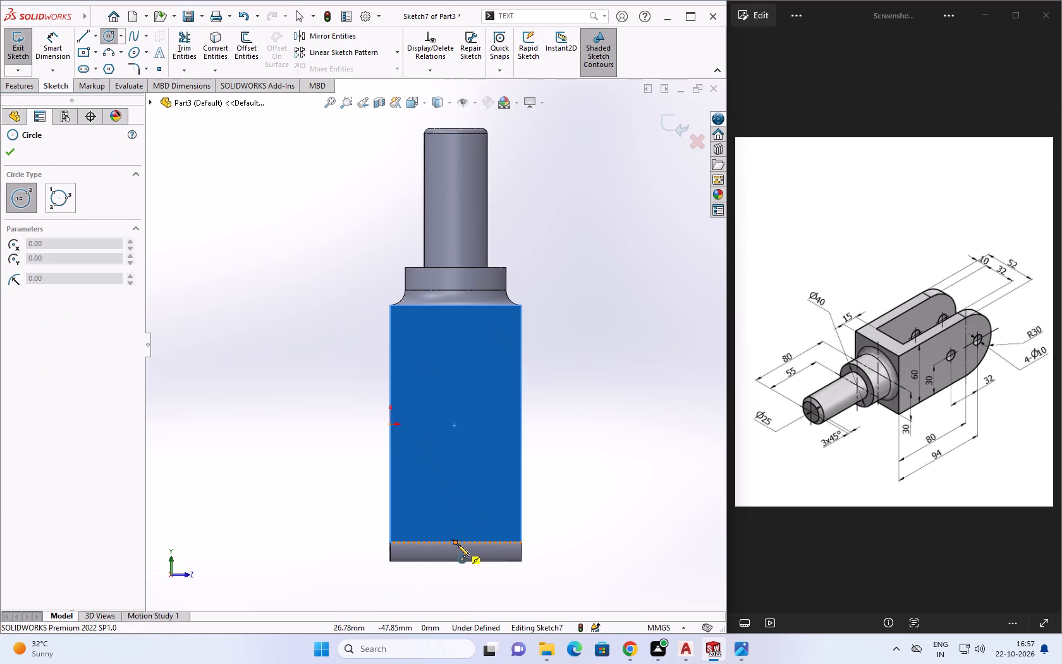
{"action": "left_click", "coordinate": [455, 544]}
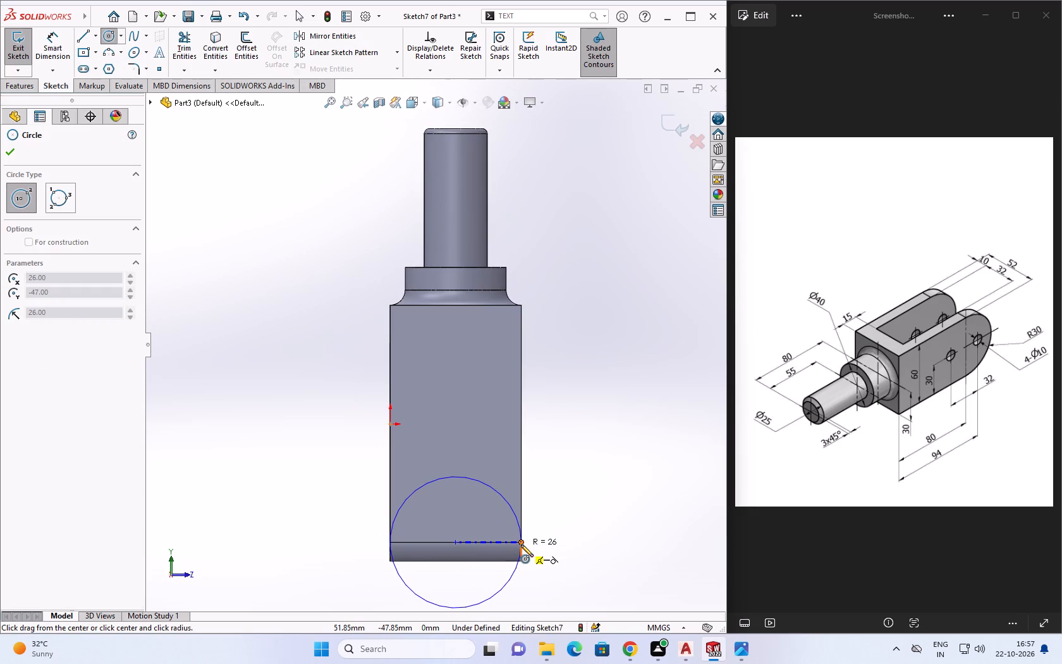
{"action": "left_click", "coordinate": [521, 544]}
{"action": "key", "text": "Escape"}
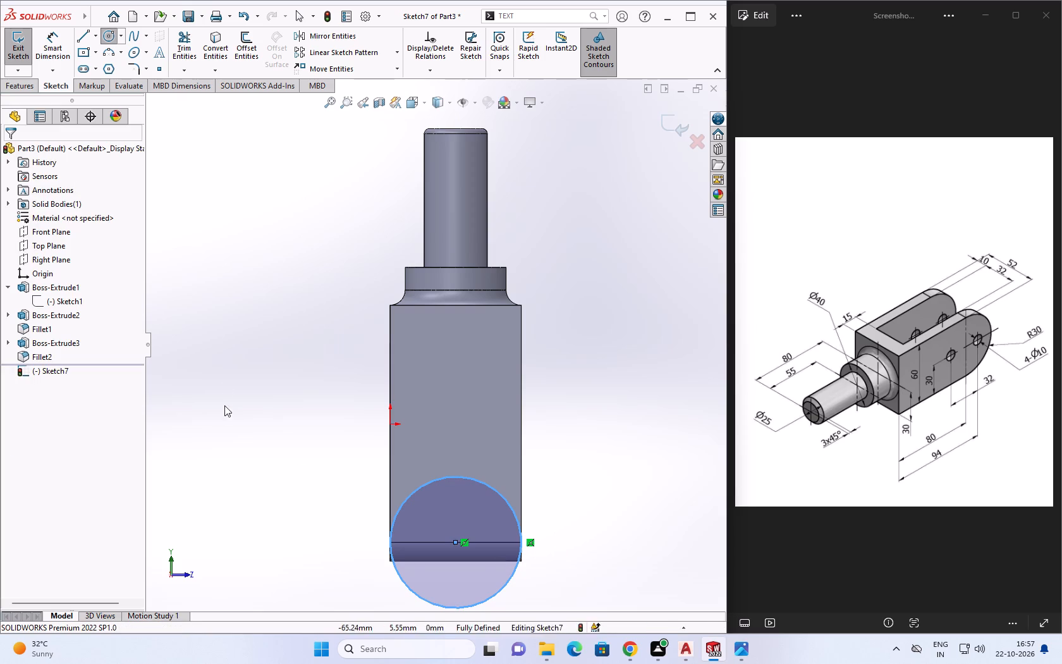
Extrude the circle as a boss in the reversed direction up to the left leg's inner face, merging the result.
{"action": "middle_click_drag", "start_coordinate": [557, 461], "coordinate": [530, 454]}
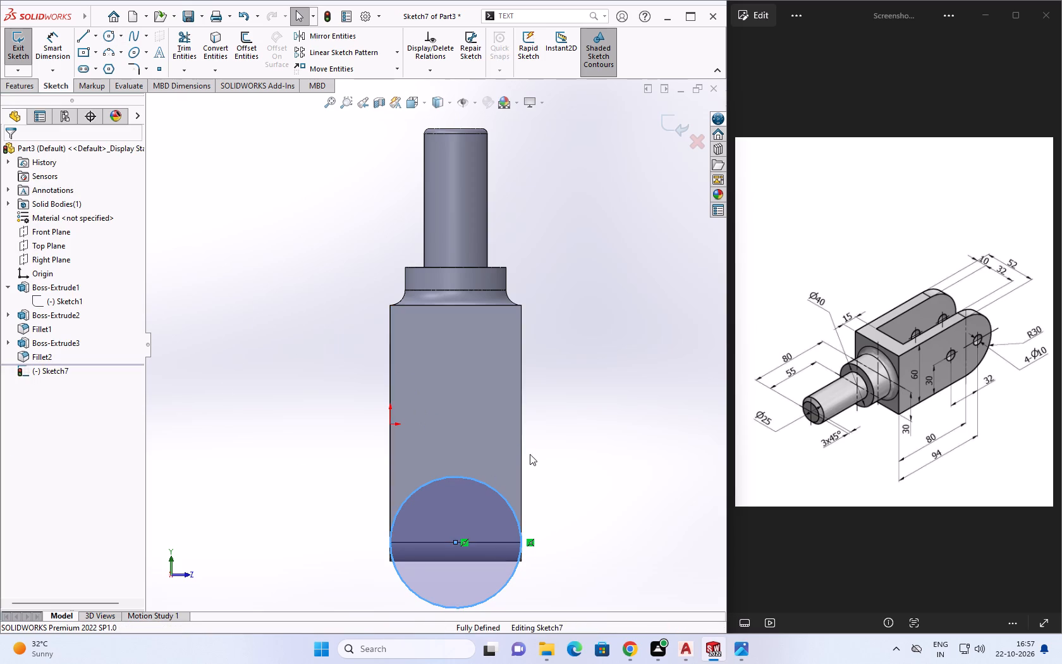
{"action": "middle_click_drag", "start_coordinate": [530, 454], "coordinate": [439, 459]}
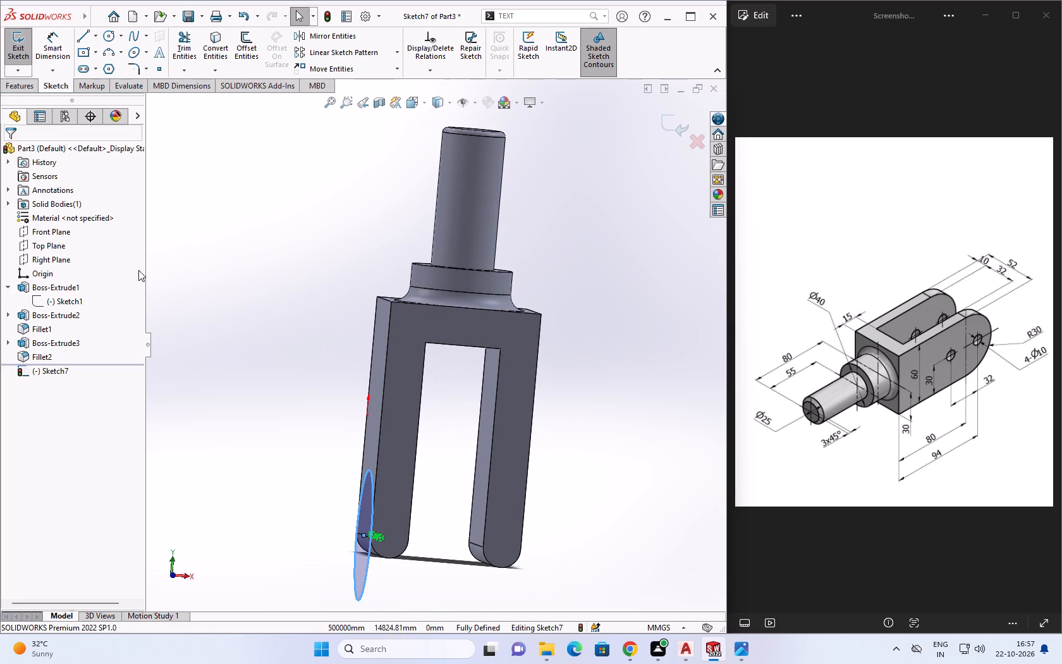
{"action": "left_click", "coordinate": [18, 89]}
{"action": "left_click", "coordinate": [31, 54]}
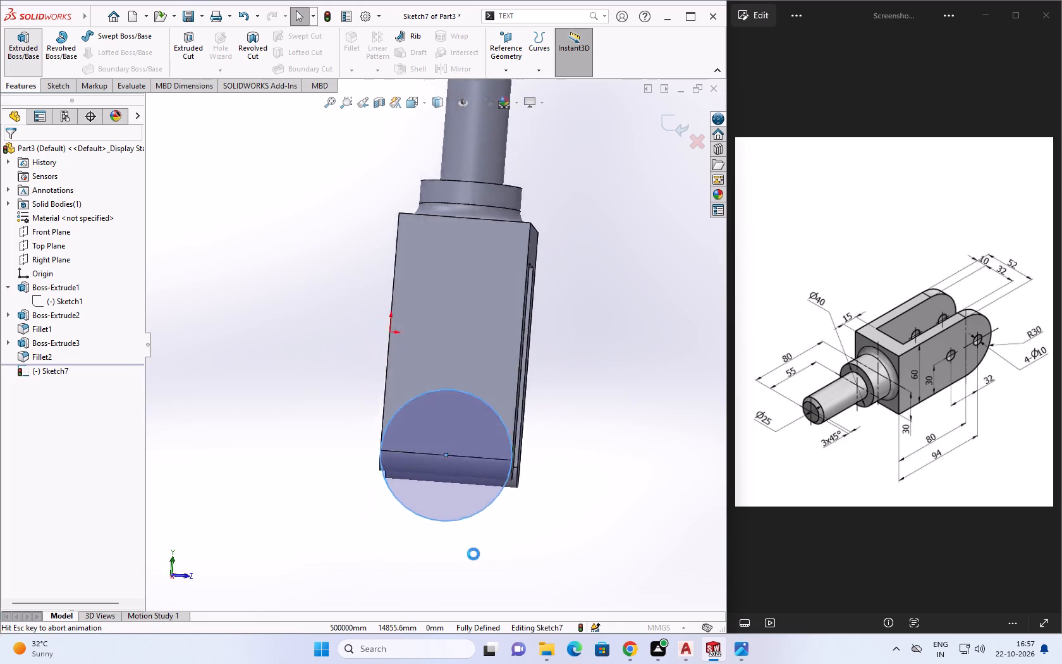
{"action": "middle_click_drag", "start_coordinate": [621, 462], "coordinate": [466, 489]}
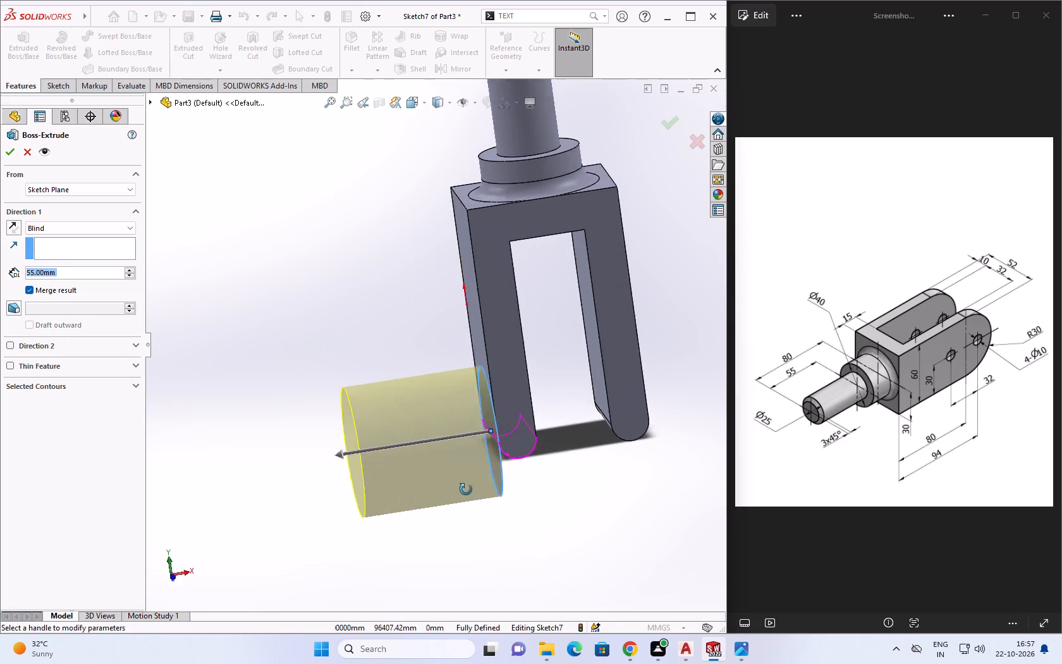
{"action": "middle_click_drag", "start_coordinate": [466, 489], "coordinate": [462, 490]}
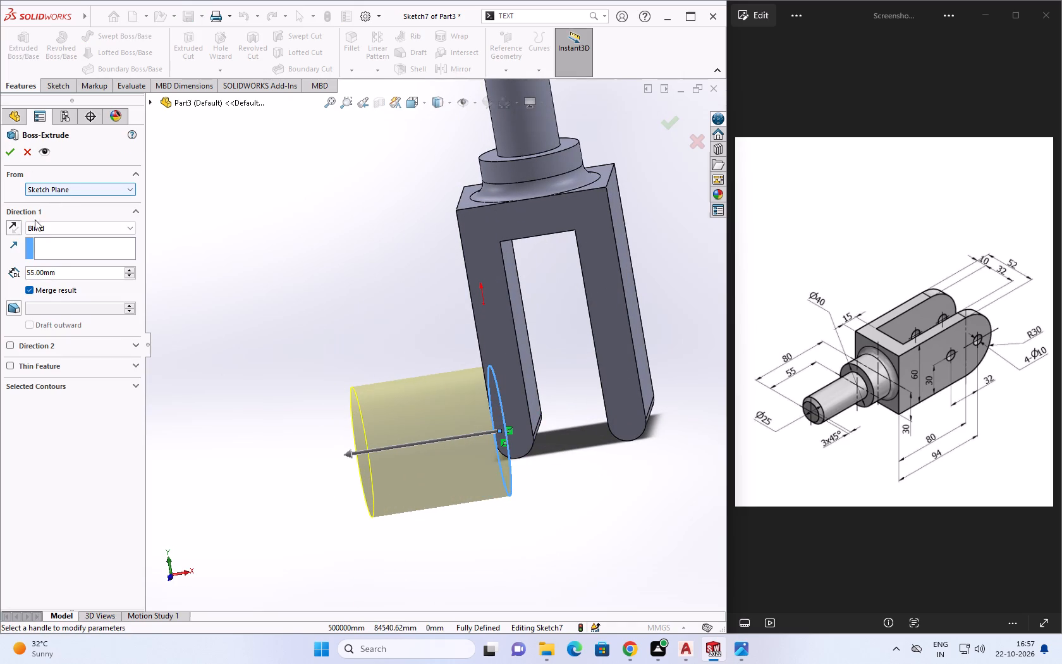
{"action": "left_click", "coordinate": [10, 228]}
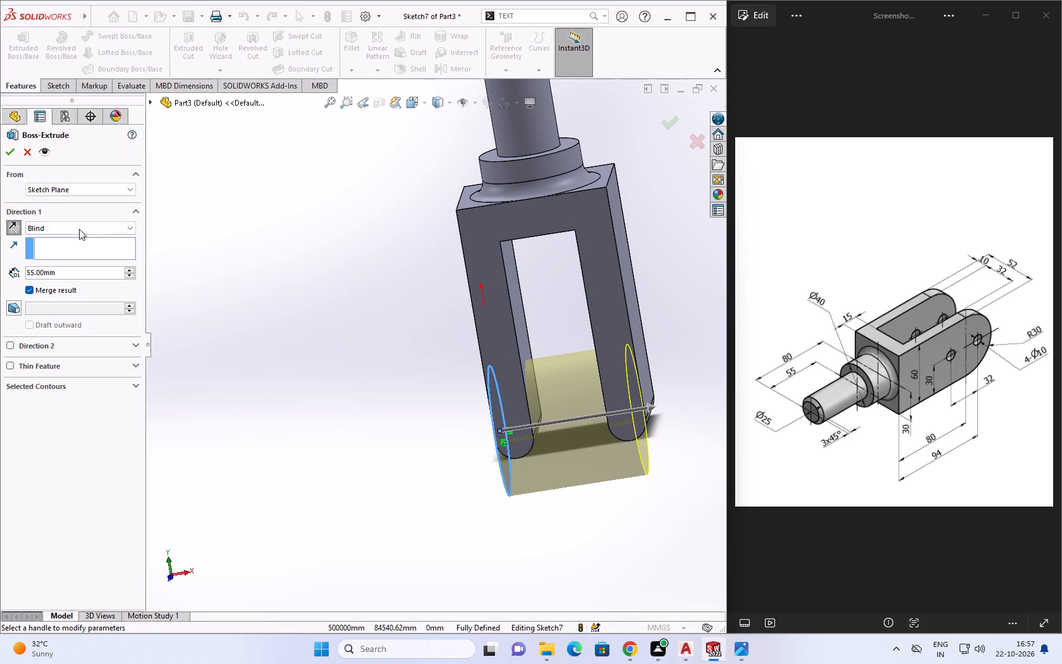
{"action": "left_click", "coordinate": [79, 229]}
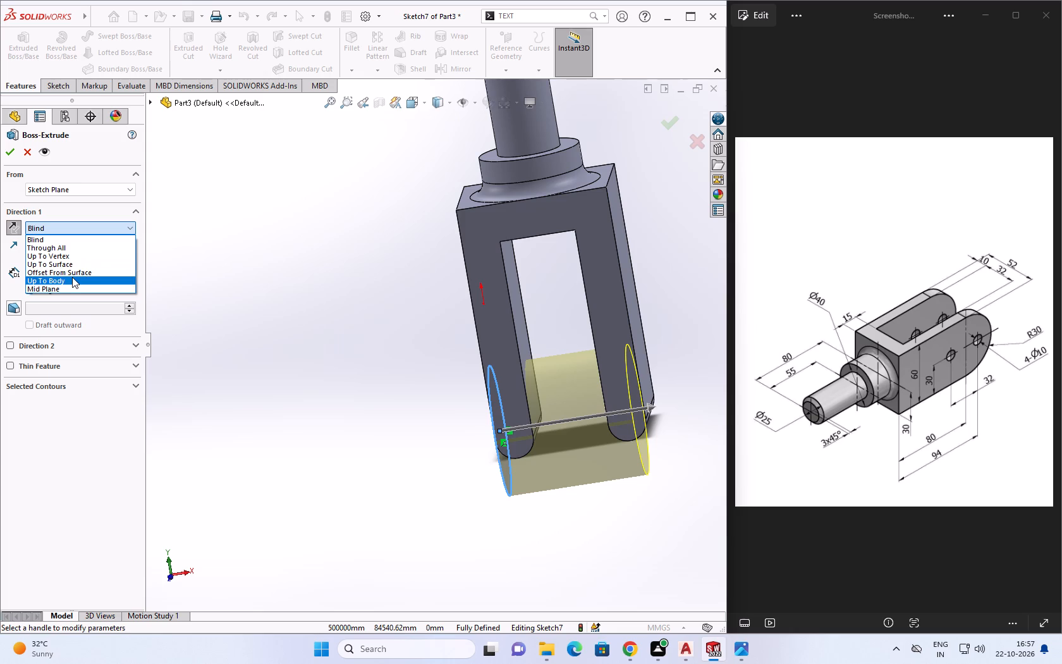
{"action": "left_click", "coordinate": [71, 264]}
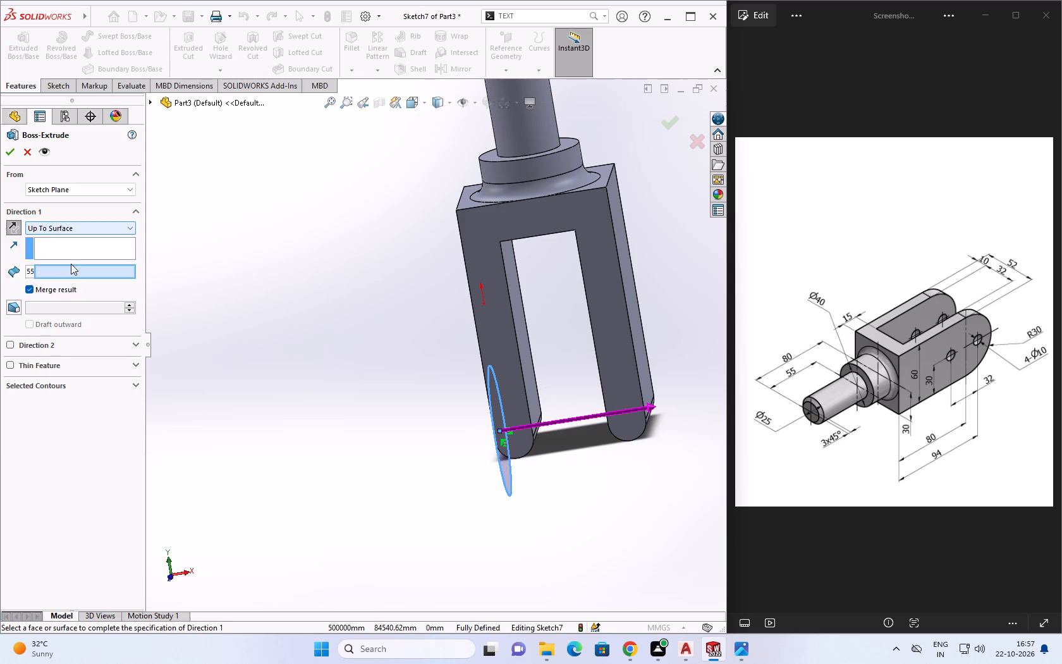
{"action": "left_click", "coordinate": [528, 383]}
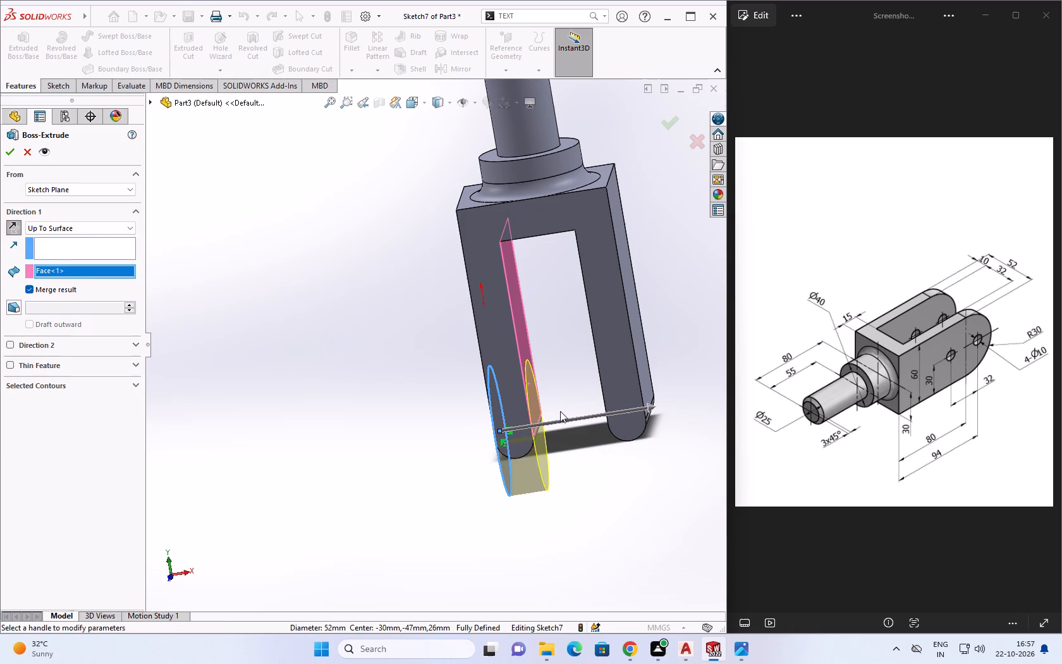
{"action": "left_click", "coordinate": [9, 152]}
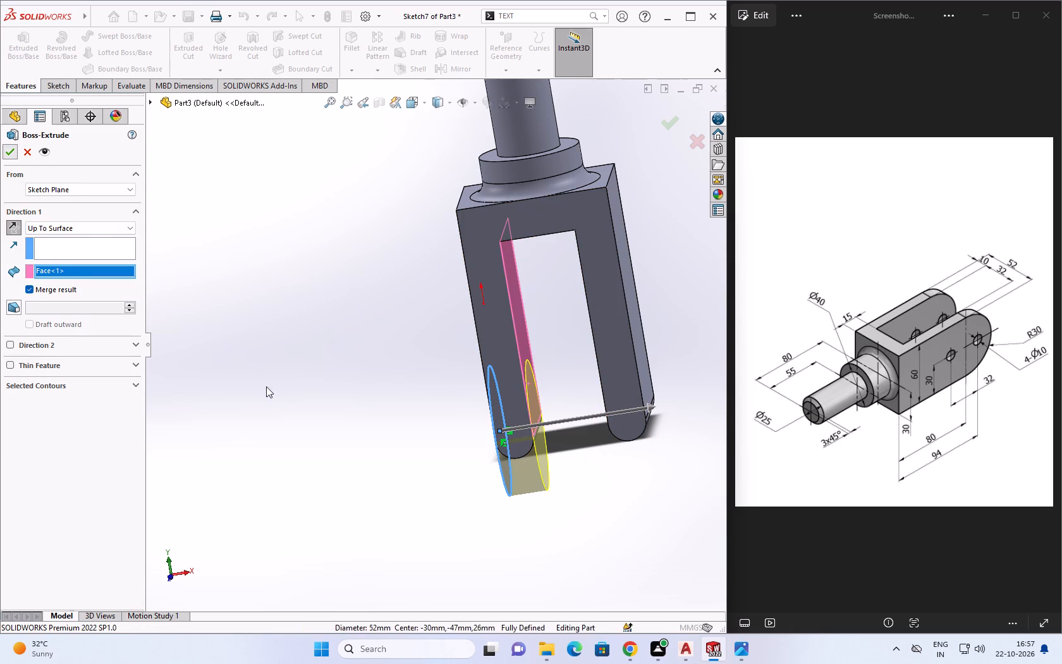
{"action": "key", "text": "Escape"}
Examine the rounded end added to the left leg from several sides and compare it with the other leg.
{"action": "middle_click_drag", "start_coordinate": [363, 465], "coordinate": [409, 419]}
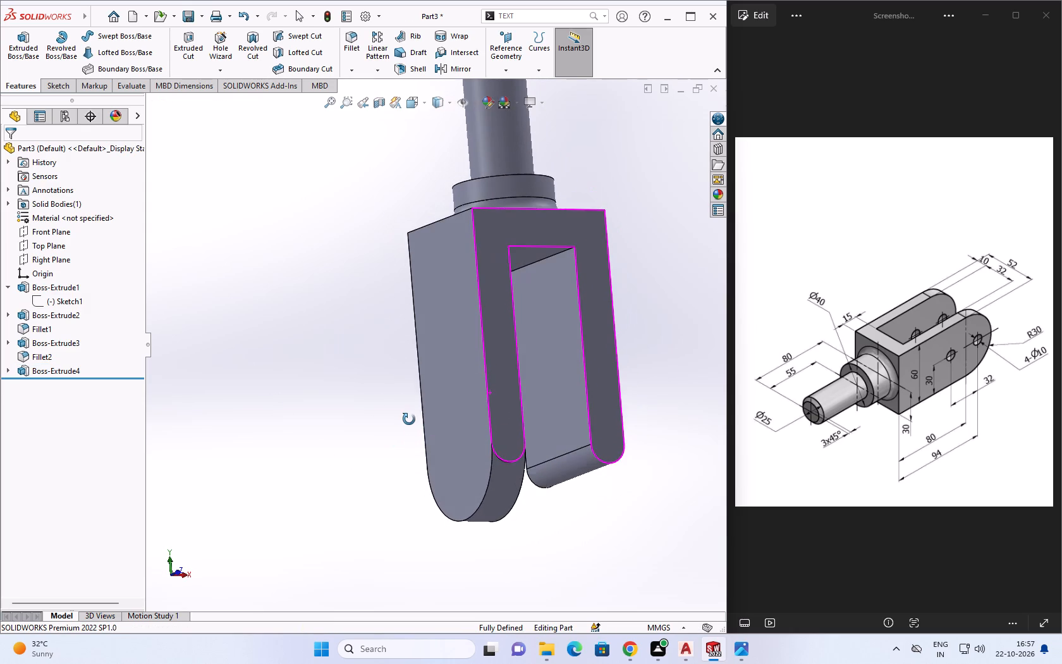
{"action": "middle_click_drag", "start_coordinate": [409, 419], "coordinate": [407, 419]}
{"action": "key", "text": "Escape"}
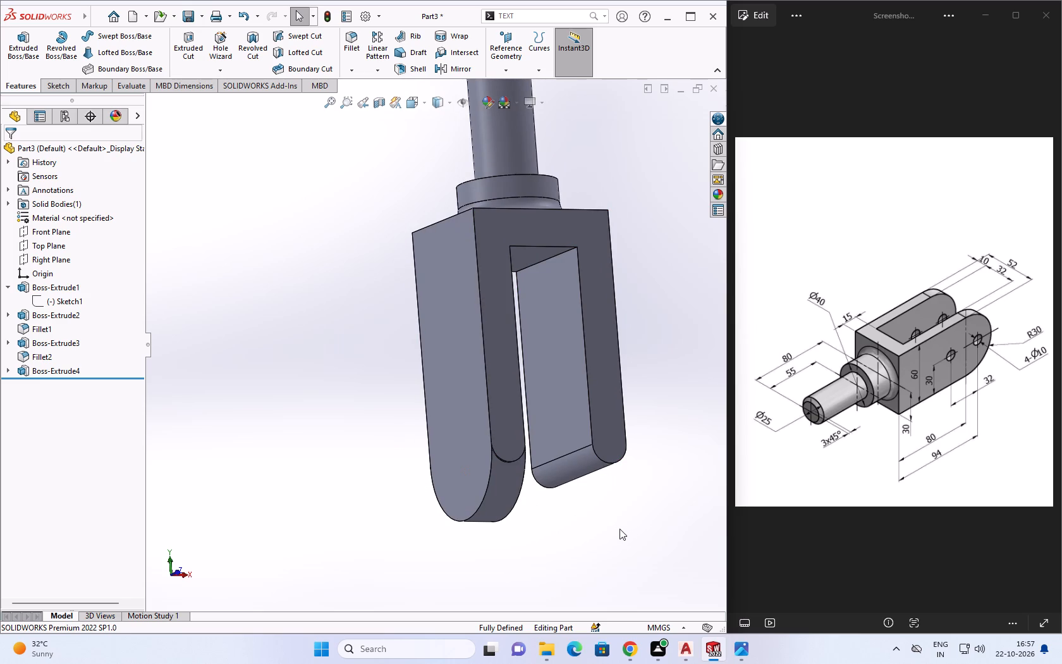
{"action": "middle_click_drag", "start_coordinate": [688, 503], "coordinate": [695, 503]}
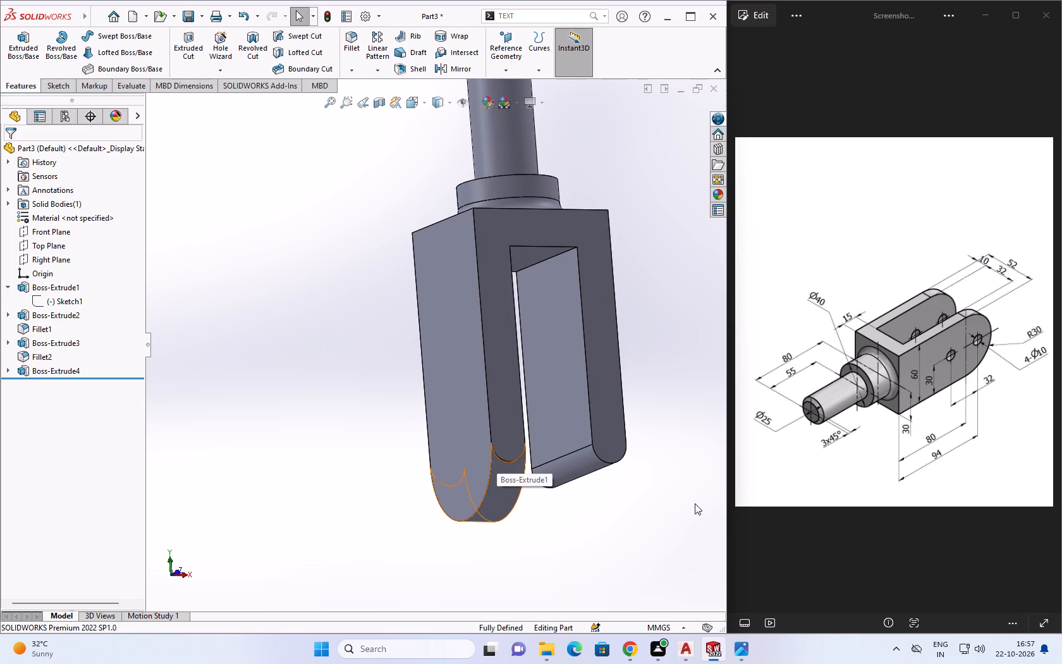
{"action": "middle_click_drag", "start_coordinate": [695, 503], "coordinate": [721, 495]}
{"action": "left_click", "coordinate": [522, 479]}
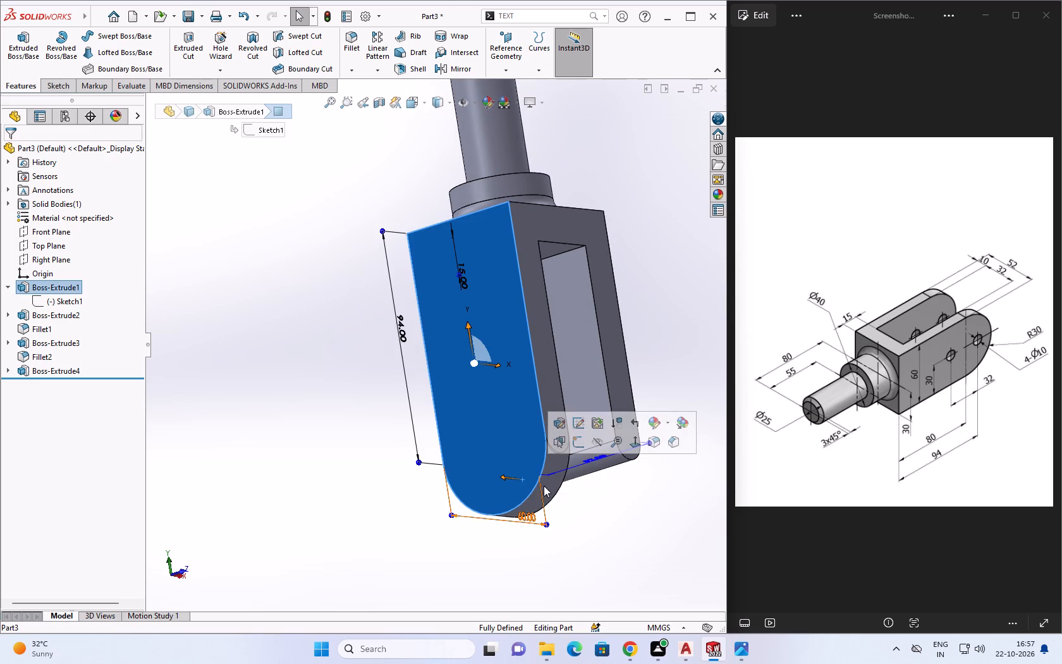
{"action": "key", "text": "Escape"}
{"action": "left_click", "coordinate": [556, 449]}
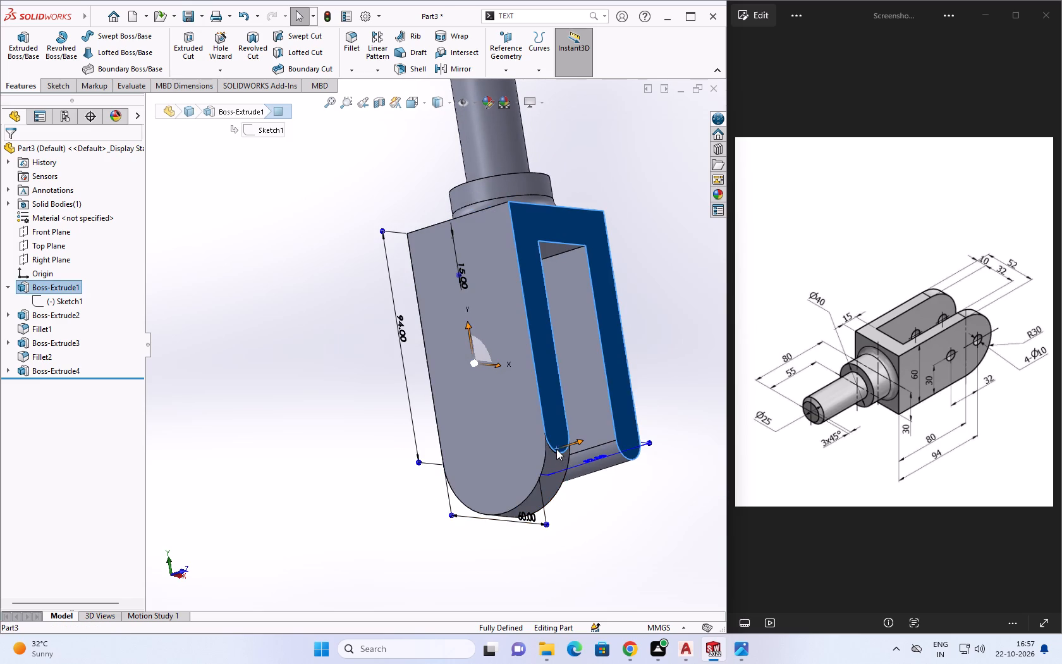
{"action": "key", "text": "Escape"}
{"action": "middle_click_drag", "start_coordinate": [613, 484], "coordinate": [543, 516]}
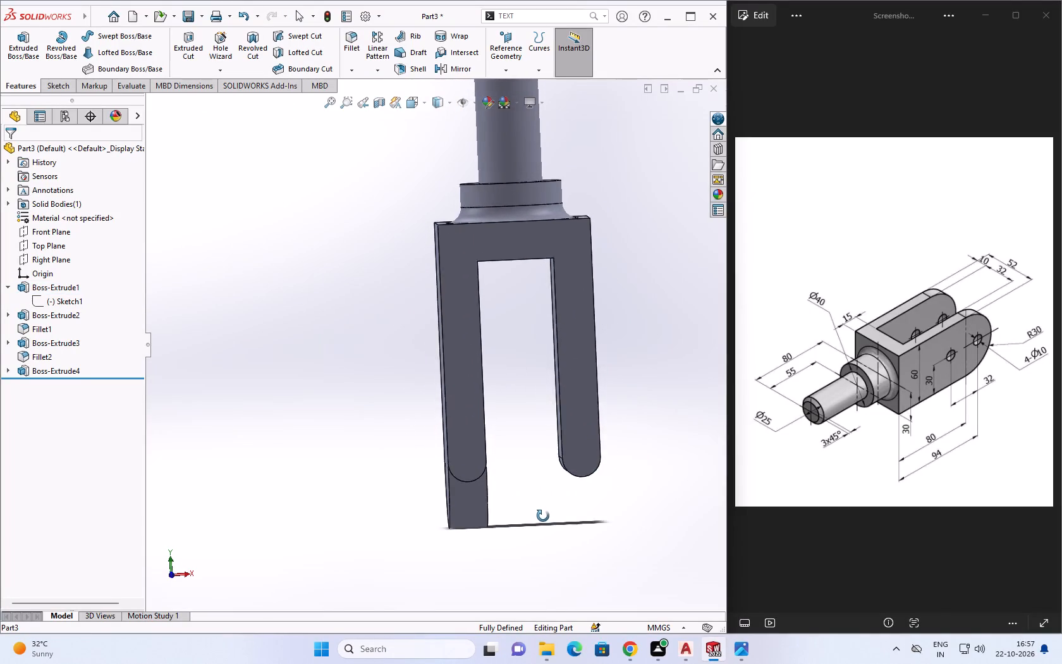
{"action": "middle_click_drag", "start_coordinate": [543, 516], "coordinate": [522, 522]}
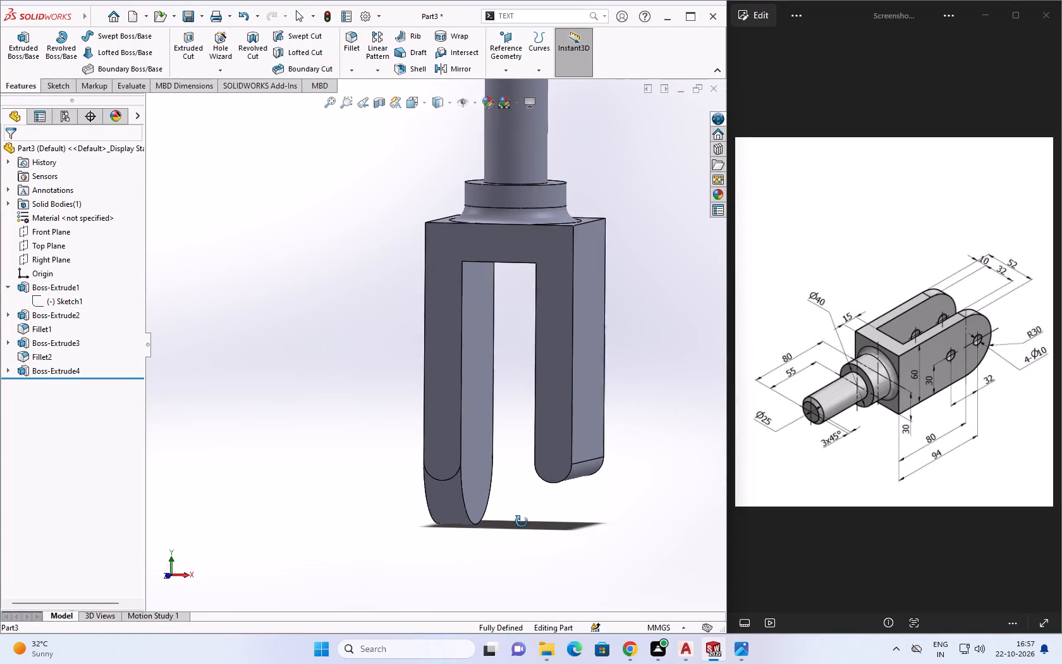
{"action": "middle_click_drag", "start_coordinate": [522, 522], "coordinate": [523, 522]}
{"action": "scroll", "coordinate": [531, 504], "scroll_direction": "up", "scroll_amount": 3}
{"action": "middle_click_drag", "start_coordinate": [473, 417], "coordinate": [513, 412]}
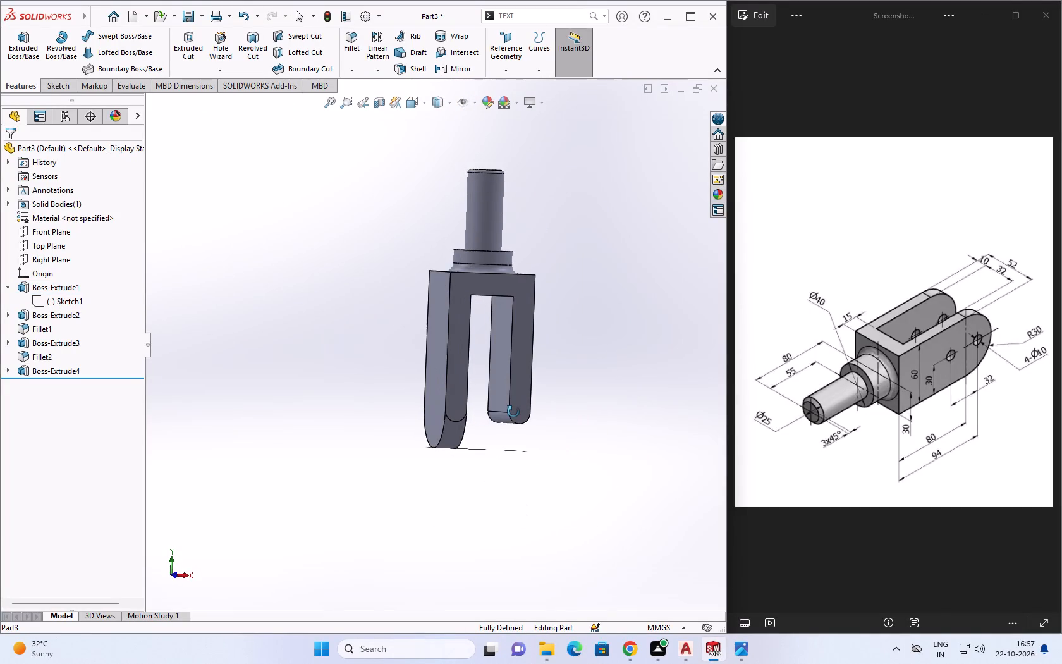
{"action": "middle_click_drag", "start_coordinate": [513, 412], "coordinate": [513, 411]}
{"action": "left_click", "coordinate": [432, 429]}
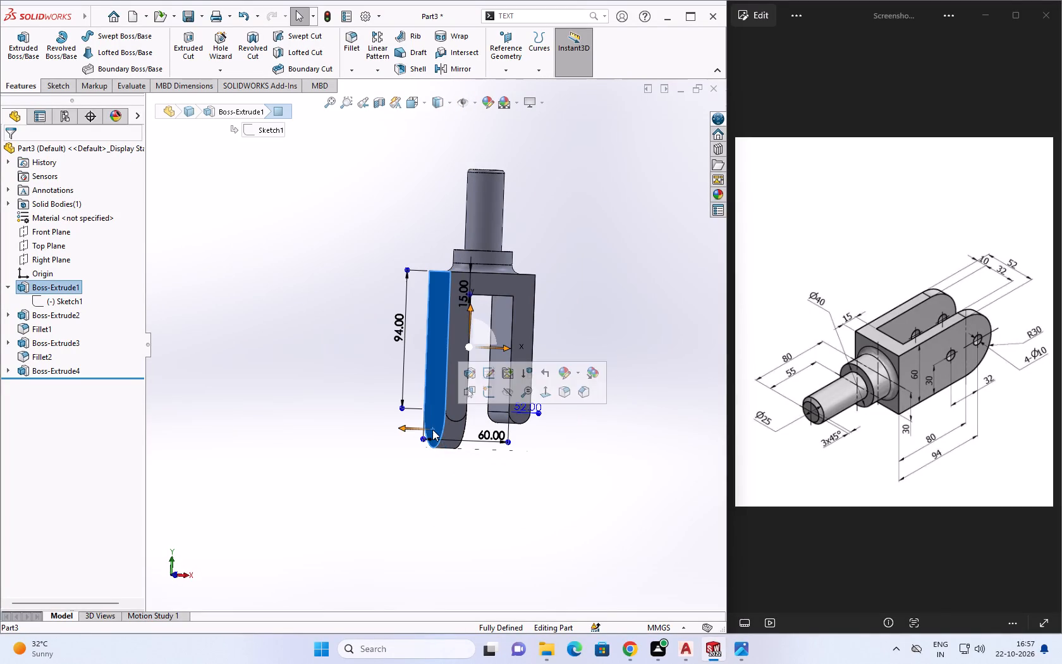
{"action": "middle_click_drag", "start_coordinate": [381, 423], "coordinate": [418, 426]}
{"action": "key", "text": "Escape"}
Open the sketch of the left leg's rounded-end boss to check its circle, exit it and inspect the end again.
{"action": "left_click", "coordinate": [465, 441]}
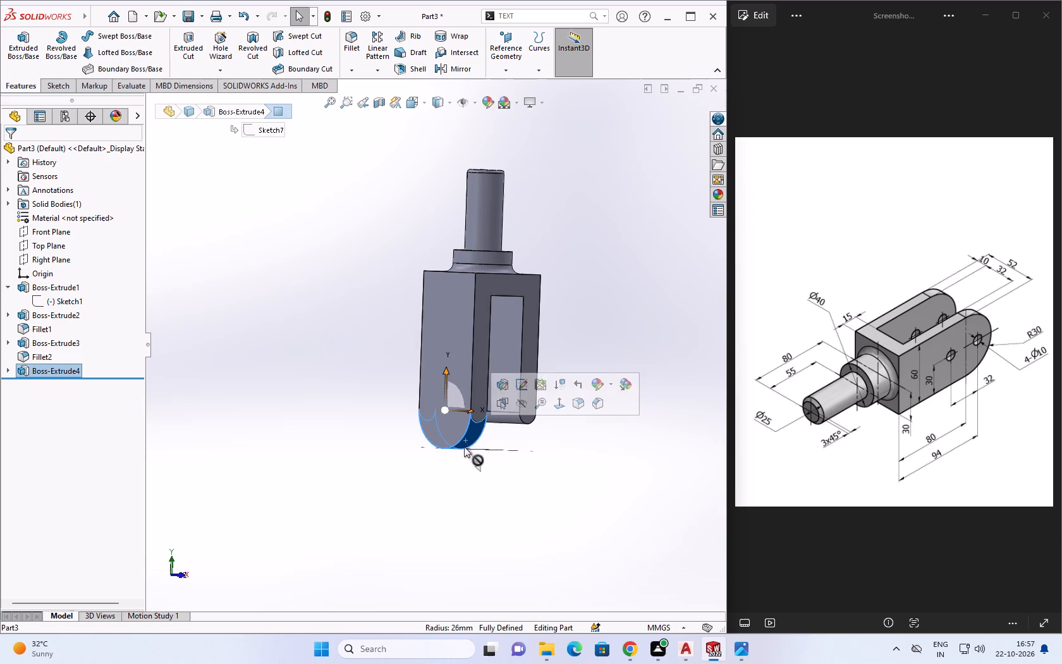
{"action": "left_click", "coordinate": [11, 371]}
{"action": "left_click", "coordinate": [49, 388]}
{"action": "left_click", "coordinate": [66, 355]}
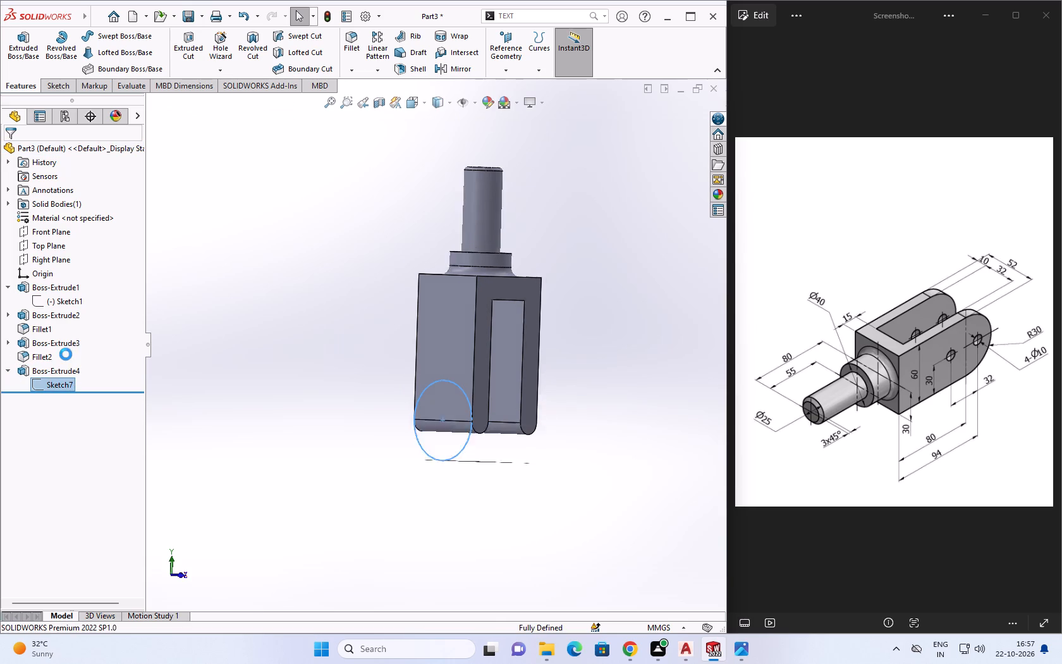
{"action": "key", "text": "Escape"}
{"action": "key", "text": "Escape"}
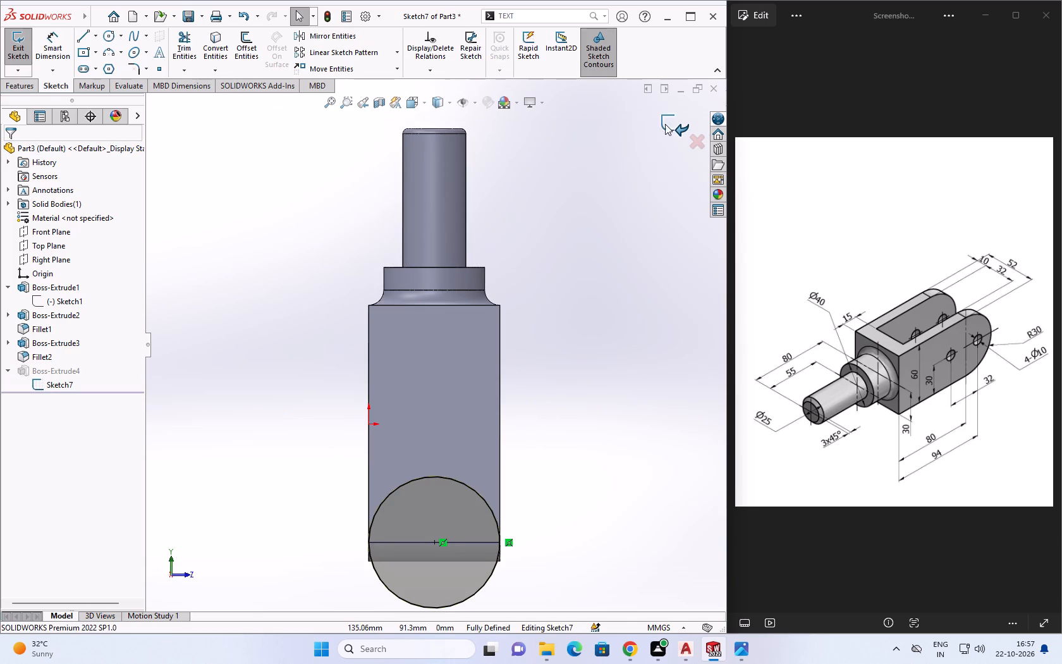
{"action": "left_click", "coordinate": [665, 124]}
{"action": "middle_click_drag", "start_coordinate": [585, 376], "coordinate": [556, 356]}
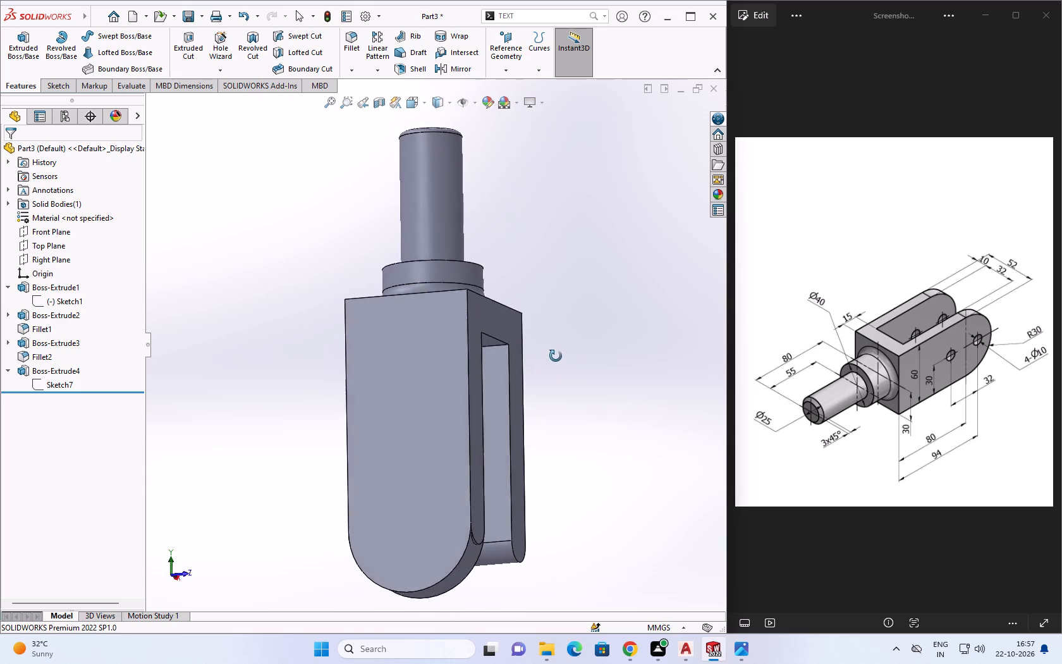
{"action": "middle_click_drag", "start_coordinate": [556, 356], "coordinate": [616, 353]}
{"action": "scroll", "coordinate": [429, 559], "scroll_direction": "down", "scroll_amount": 2}
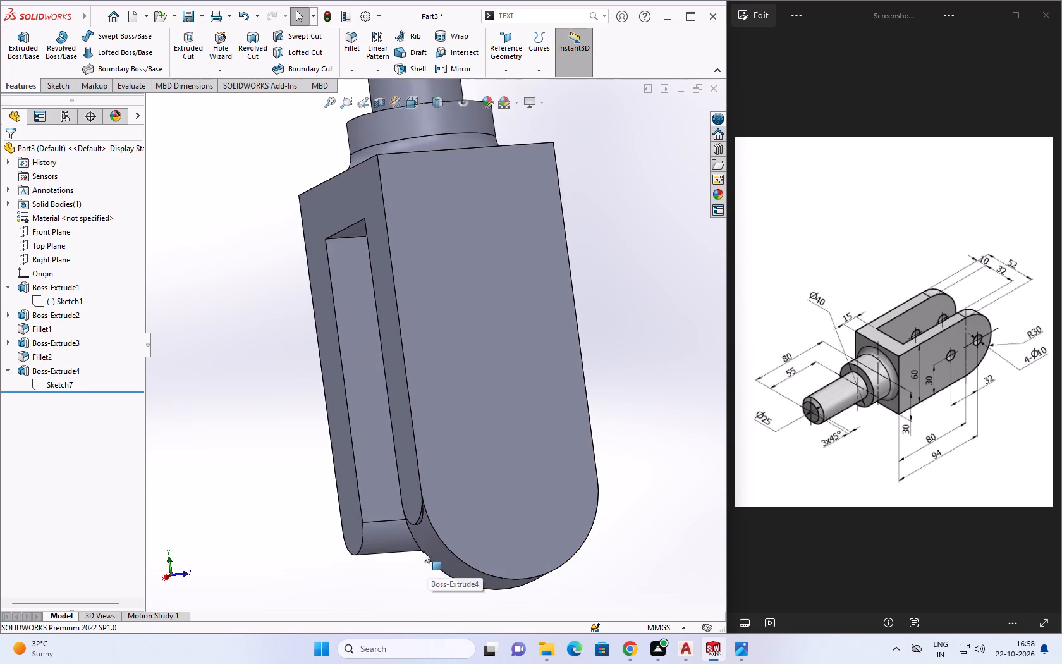
{"action": "scroll", "coordinate": [424, 551], "scroll_direction": "up", "scroll_amount": 4}
{"action": "middle_click_drag", "start_coordinate": [537, 416], "coordinate": [487, 419]}
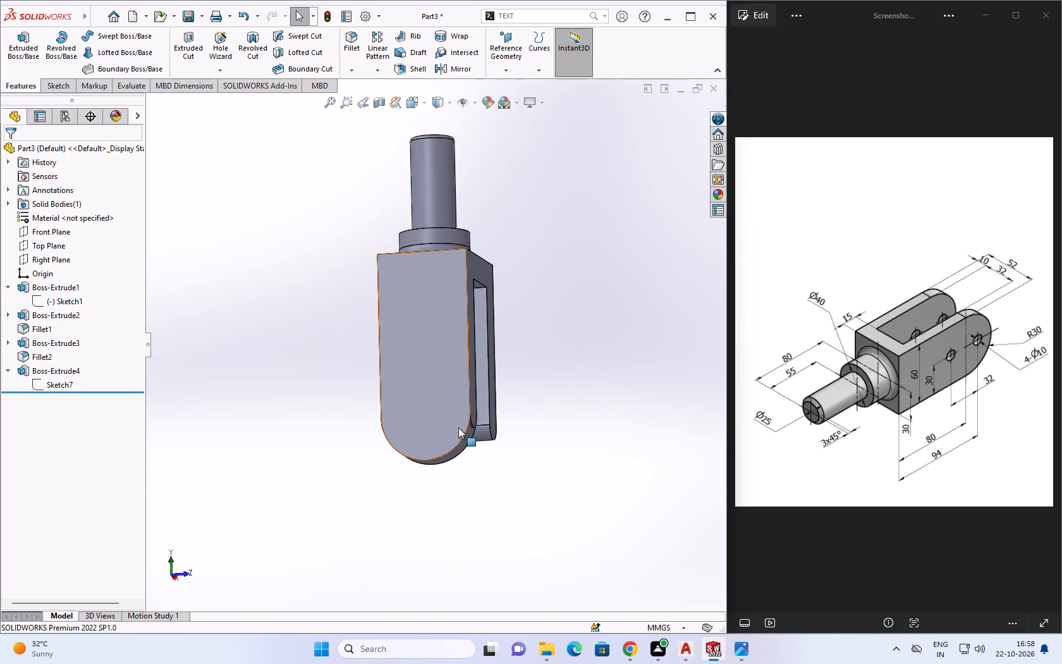
{"action": "middle_click_drag", "start_coordinate": [458, 429], "coordinate": [485, 452]}
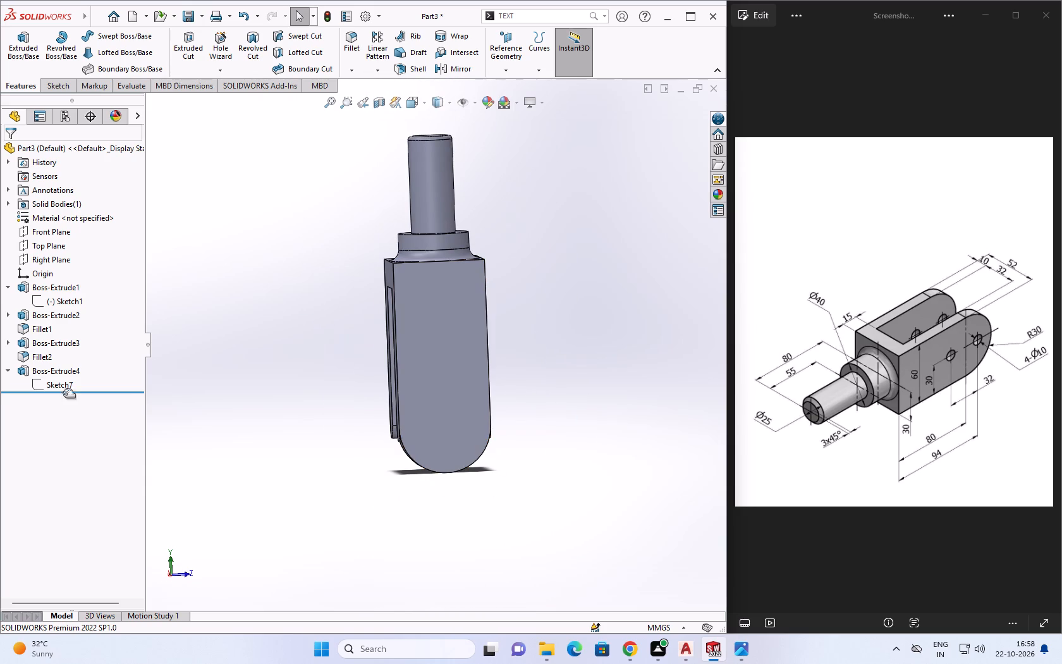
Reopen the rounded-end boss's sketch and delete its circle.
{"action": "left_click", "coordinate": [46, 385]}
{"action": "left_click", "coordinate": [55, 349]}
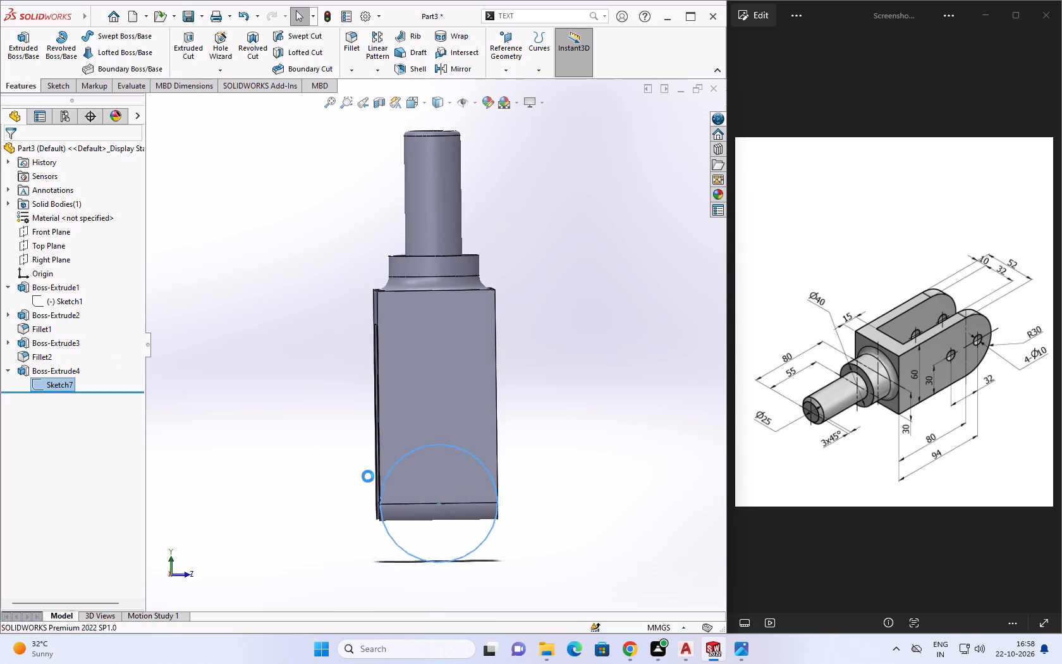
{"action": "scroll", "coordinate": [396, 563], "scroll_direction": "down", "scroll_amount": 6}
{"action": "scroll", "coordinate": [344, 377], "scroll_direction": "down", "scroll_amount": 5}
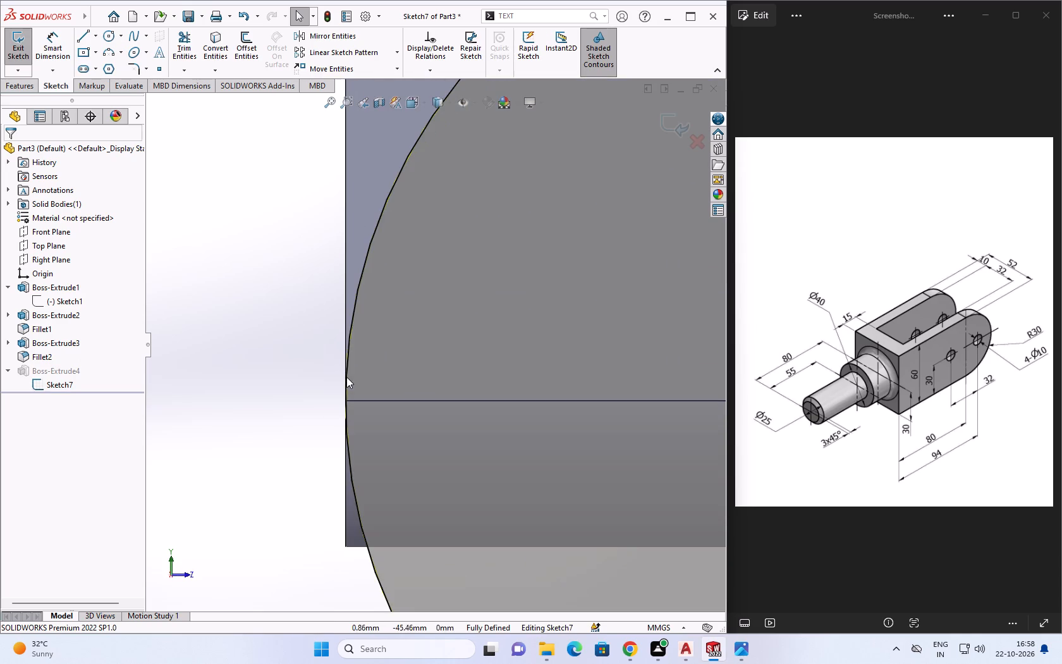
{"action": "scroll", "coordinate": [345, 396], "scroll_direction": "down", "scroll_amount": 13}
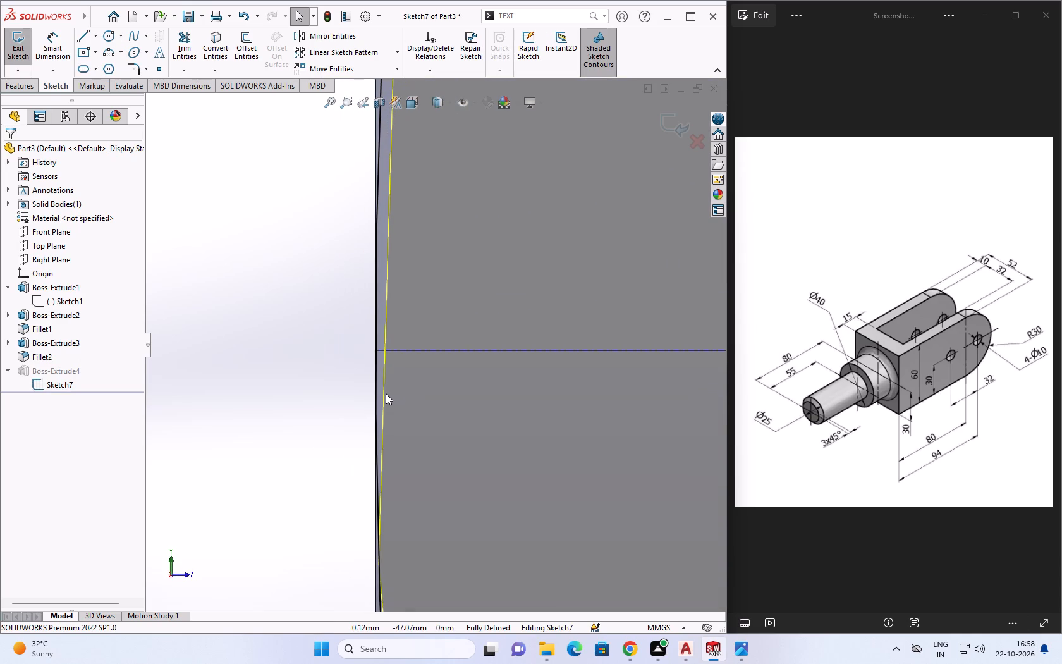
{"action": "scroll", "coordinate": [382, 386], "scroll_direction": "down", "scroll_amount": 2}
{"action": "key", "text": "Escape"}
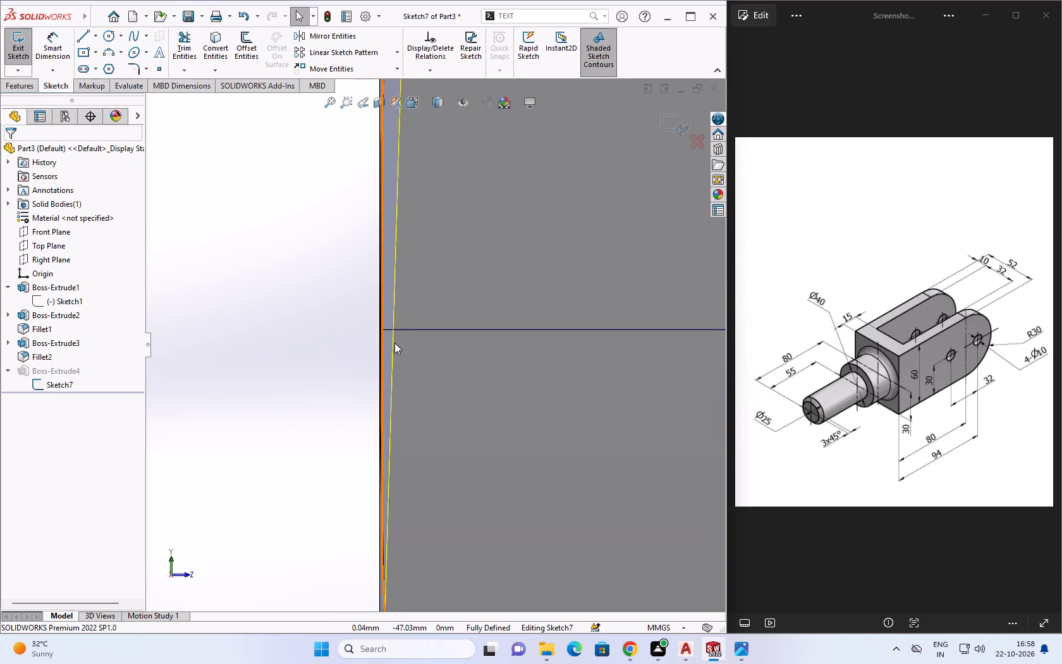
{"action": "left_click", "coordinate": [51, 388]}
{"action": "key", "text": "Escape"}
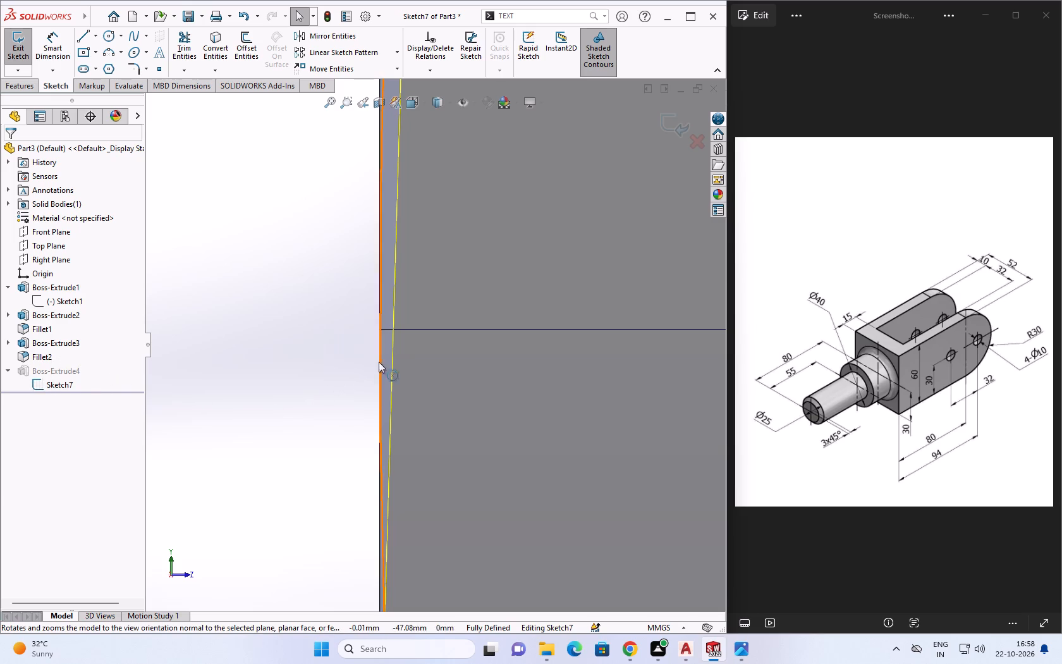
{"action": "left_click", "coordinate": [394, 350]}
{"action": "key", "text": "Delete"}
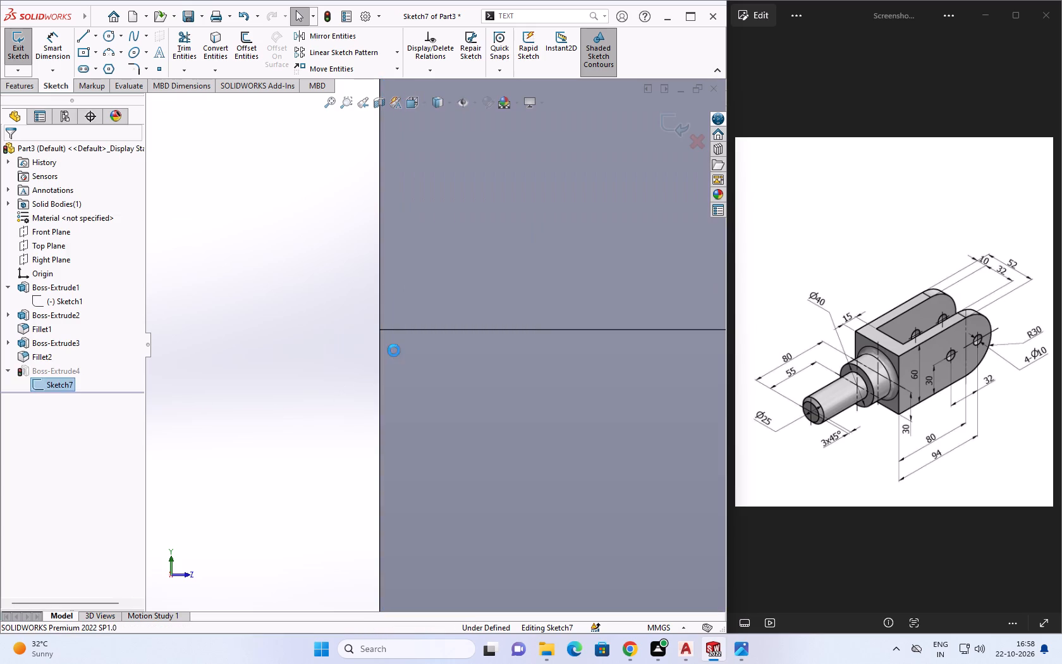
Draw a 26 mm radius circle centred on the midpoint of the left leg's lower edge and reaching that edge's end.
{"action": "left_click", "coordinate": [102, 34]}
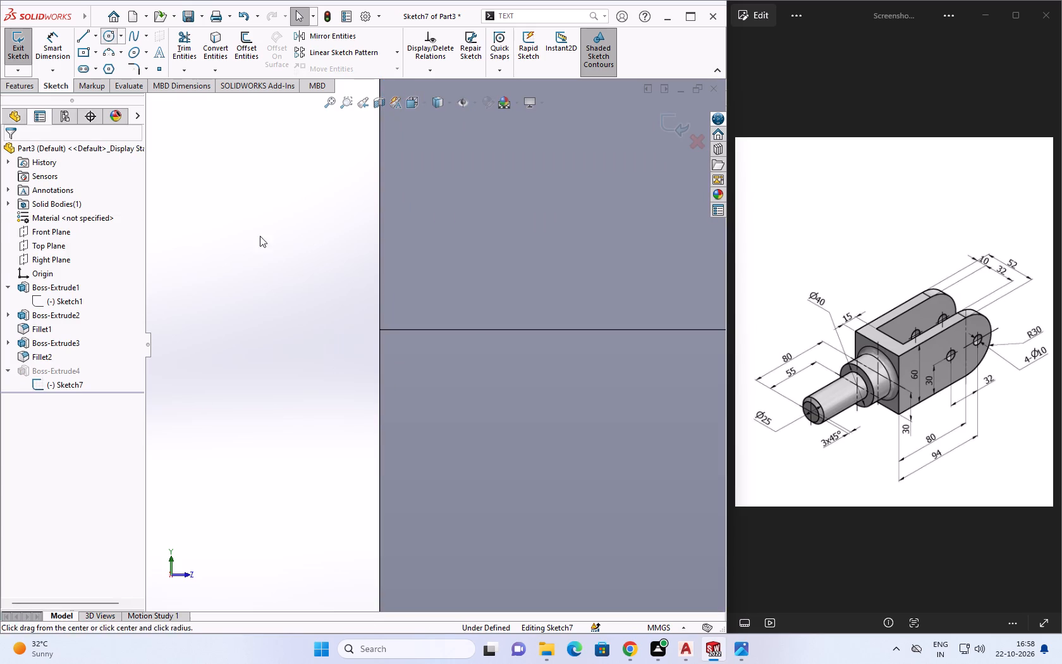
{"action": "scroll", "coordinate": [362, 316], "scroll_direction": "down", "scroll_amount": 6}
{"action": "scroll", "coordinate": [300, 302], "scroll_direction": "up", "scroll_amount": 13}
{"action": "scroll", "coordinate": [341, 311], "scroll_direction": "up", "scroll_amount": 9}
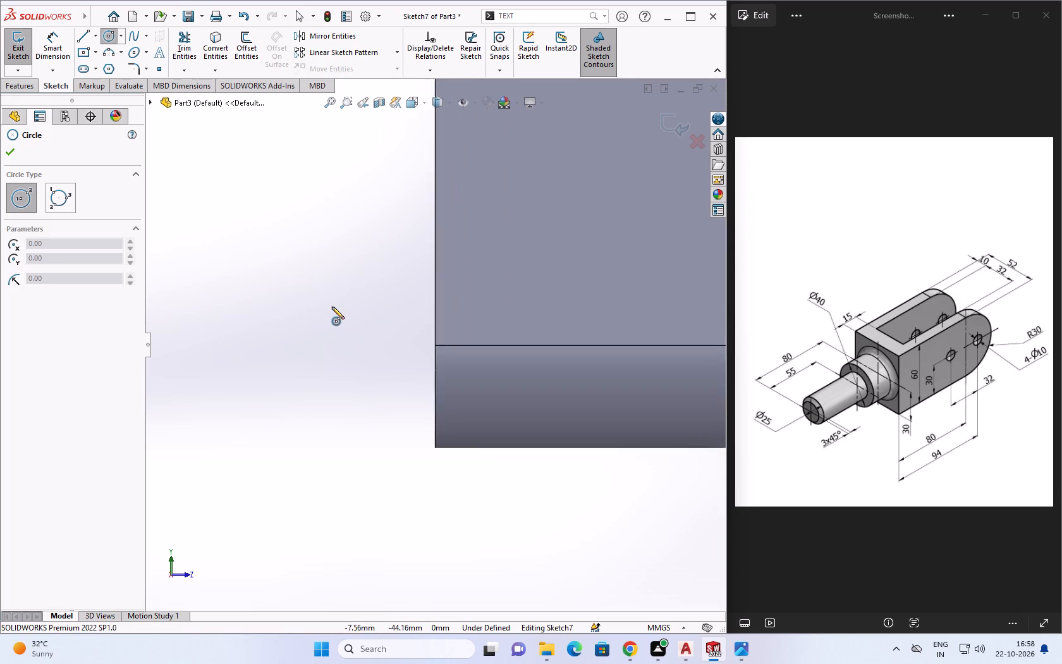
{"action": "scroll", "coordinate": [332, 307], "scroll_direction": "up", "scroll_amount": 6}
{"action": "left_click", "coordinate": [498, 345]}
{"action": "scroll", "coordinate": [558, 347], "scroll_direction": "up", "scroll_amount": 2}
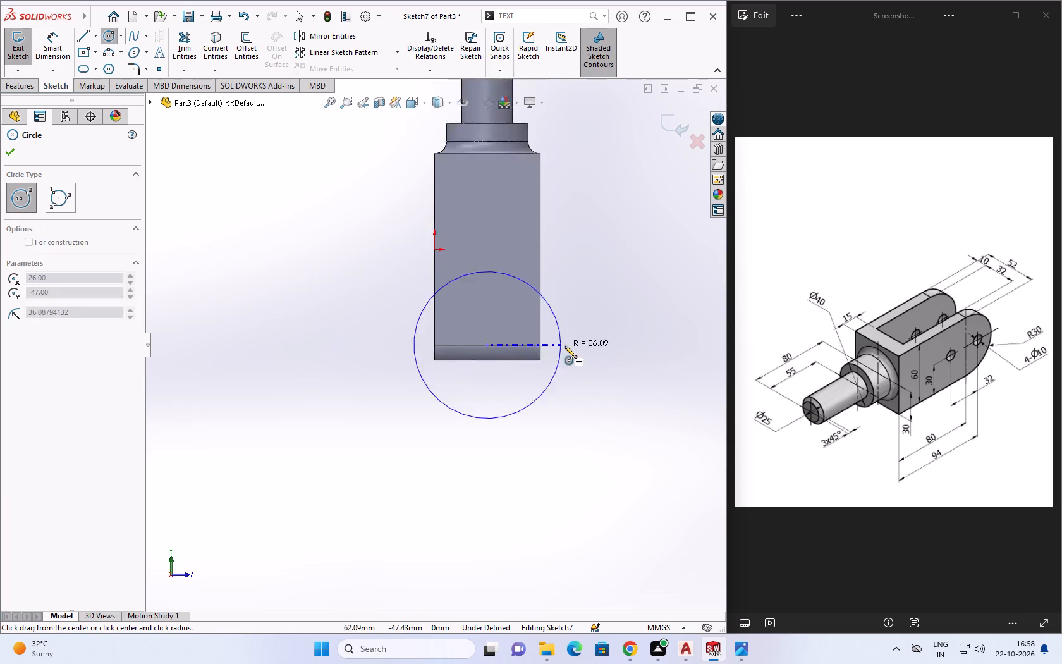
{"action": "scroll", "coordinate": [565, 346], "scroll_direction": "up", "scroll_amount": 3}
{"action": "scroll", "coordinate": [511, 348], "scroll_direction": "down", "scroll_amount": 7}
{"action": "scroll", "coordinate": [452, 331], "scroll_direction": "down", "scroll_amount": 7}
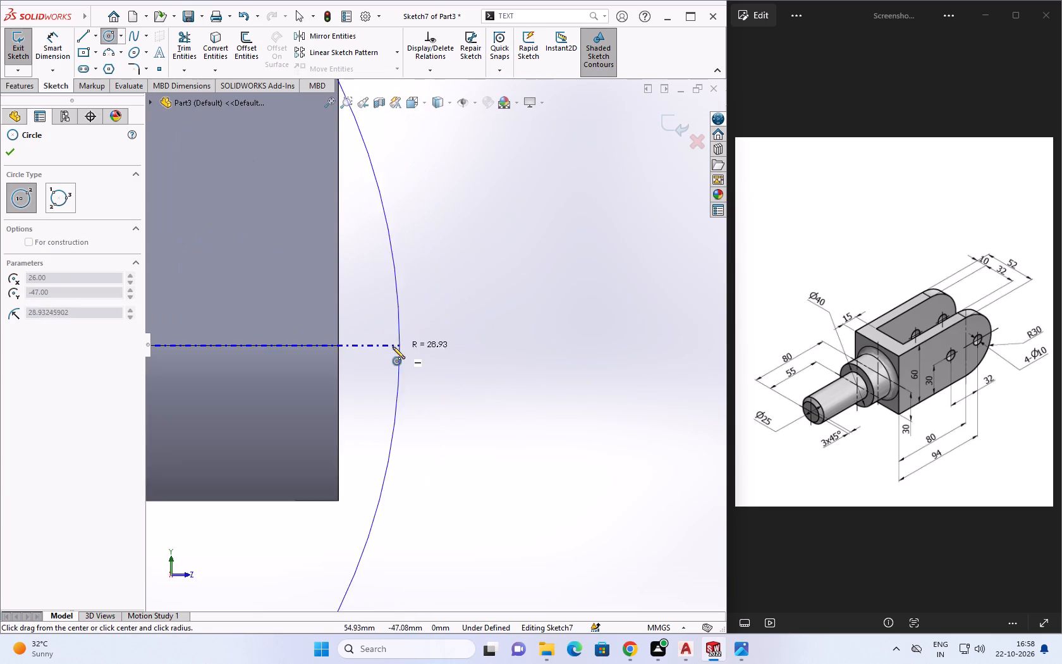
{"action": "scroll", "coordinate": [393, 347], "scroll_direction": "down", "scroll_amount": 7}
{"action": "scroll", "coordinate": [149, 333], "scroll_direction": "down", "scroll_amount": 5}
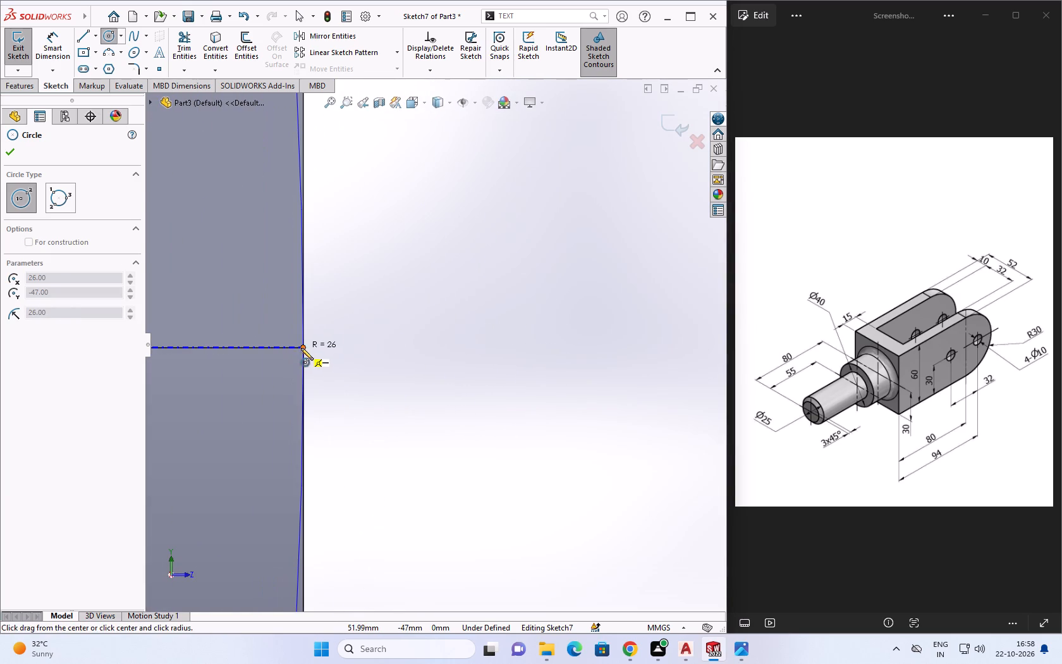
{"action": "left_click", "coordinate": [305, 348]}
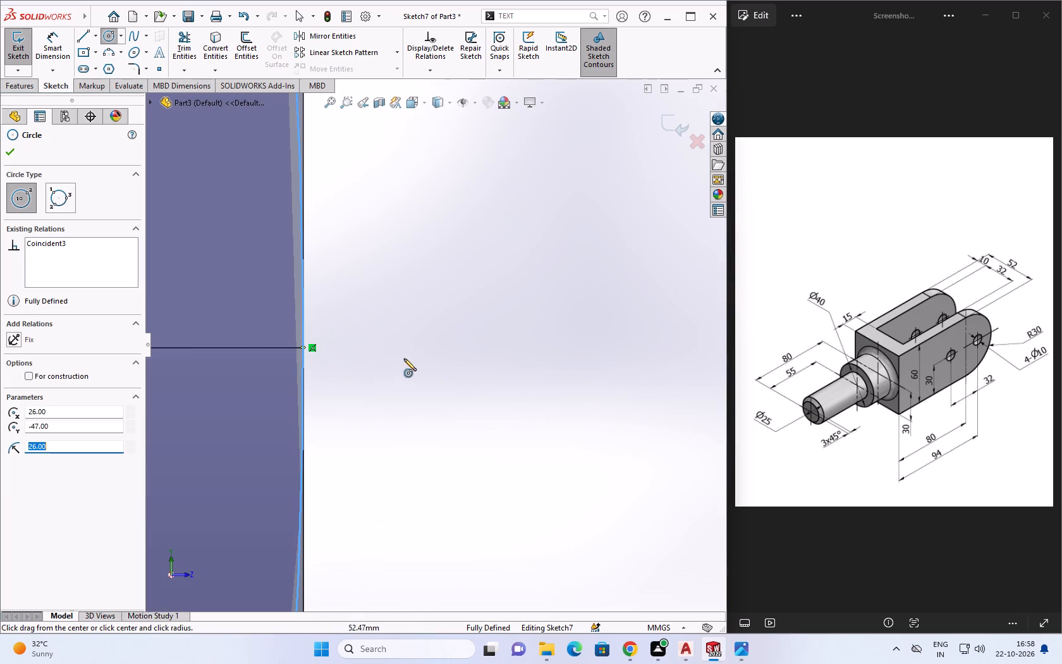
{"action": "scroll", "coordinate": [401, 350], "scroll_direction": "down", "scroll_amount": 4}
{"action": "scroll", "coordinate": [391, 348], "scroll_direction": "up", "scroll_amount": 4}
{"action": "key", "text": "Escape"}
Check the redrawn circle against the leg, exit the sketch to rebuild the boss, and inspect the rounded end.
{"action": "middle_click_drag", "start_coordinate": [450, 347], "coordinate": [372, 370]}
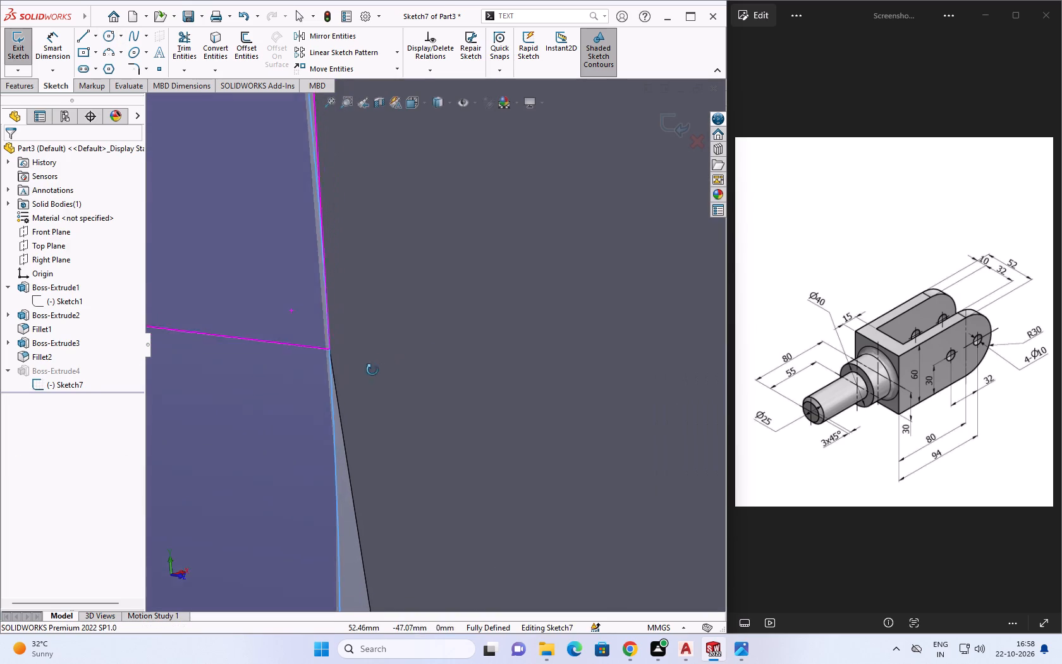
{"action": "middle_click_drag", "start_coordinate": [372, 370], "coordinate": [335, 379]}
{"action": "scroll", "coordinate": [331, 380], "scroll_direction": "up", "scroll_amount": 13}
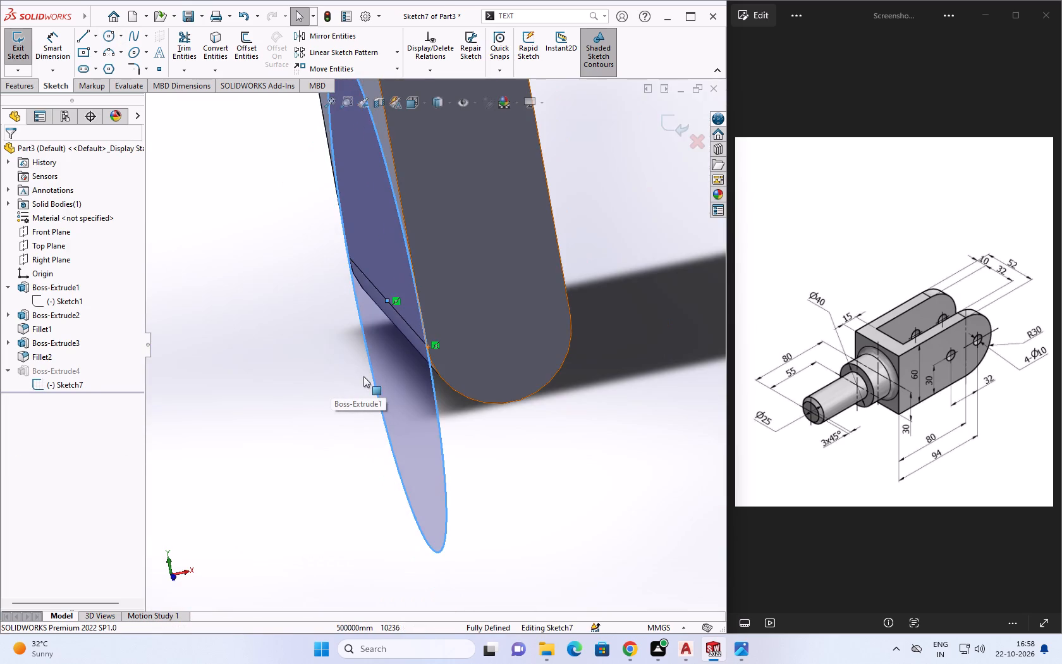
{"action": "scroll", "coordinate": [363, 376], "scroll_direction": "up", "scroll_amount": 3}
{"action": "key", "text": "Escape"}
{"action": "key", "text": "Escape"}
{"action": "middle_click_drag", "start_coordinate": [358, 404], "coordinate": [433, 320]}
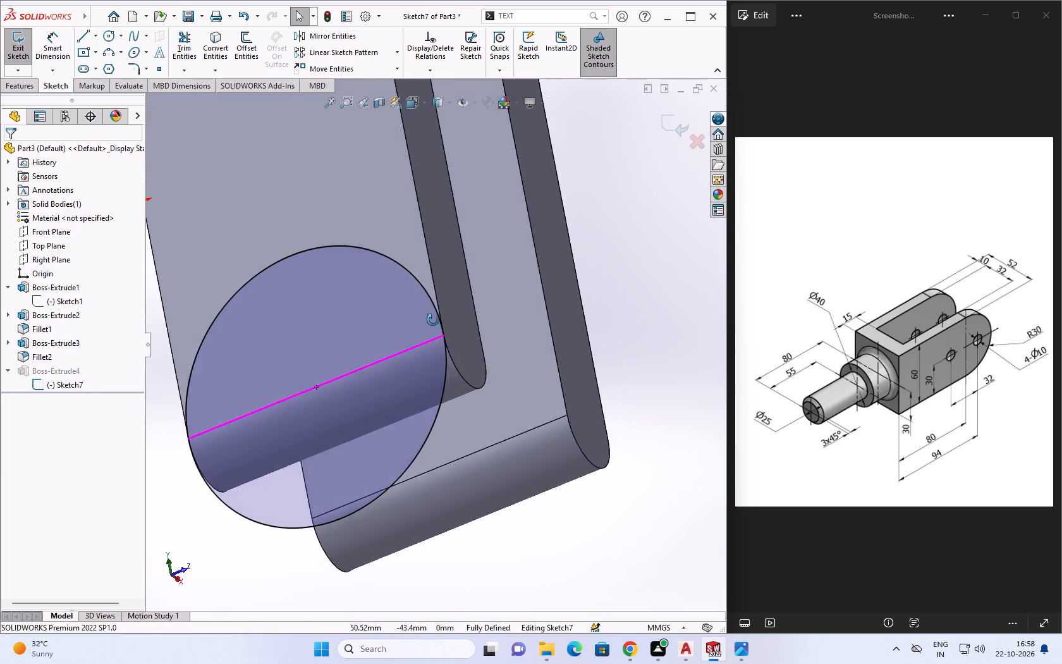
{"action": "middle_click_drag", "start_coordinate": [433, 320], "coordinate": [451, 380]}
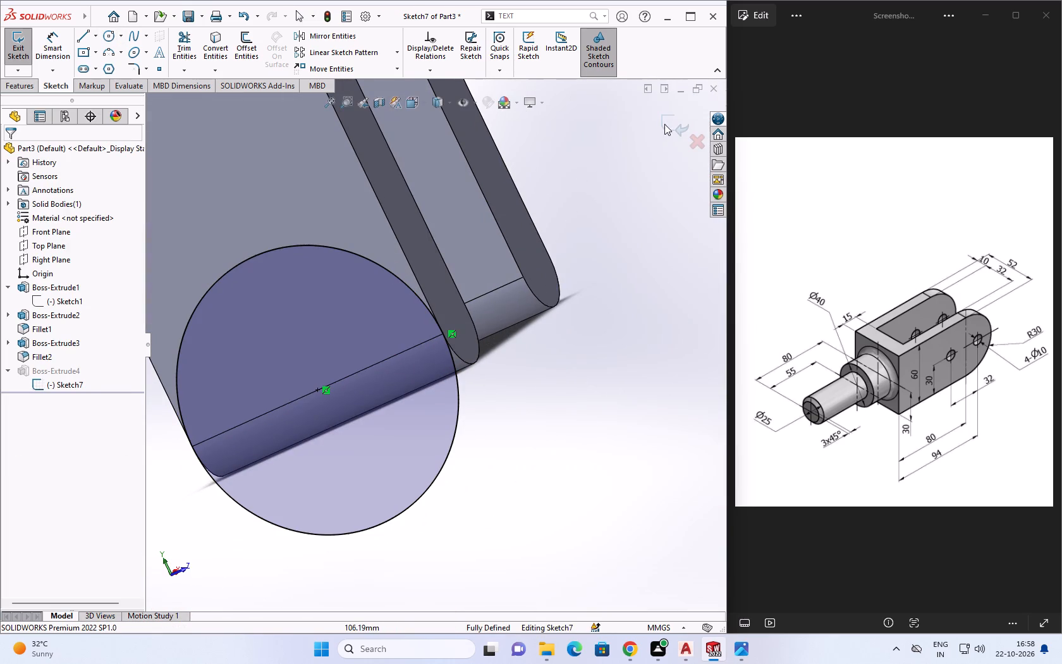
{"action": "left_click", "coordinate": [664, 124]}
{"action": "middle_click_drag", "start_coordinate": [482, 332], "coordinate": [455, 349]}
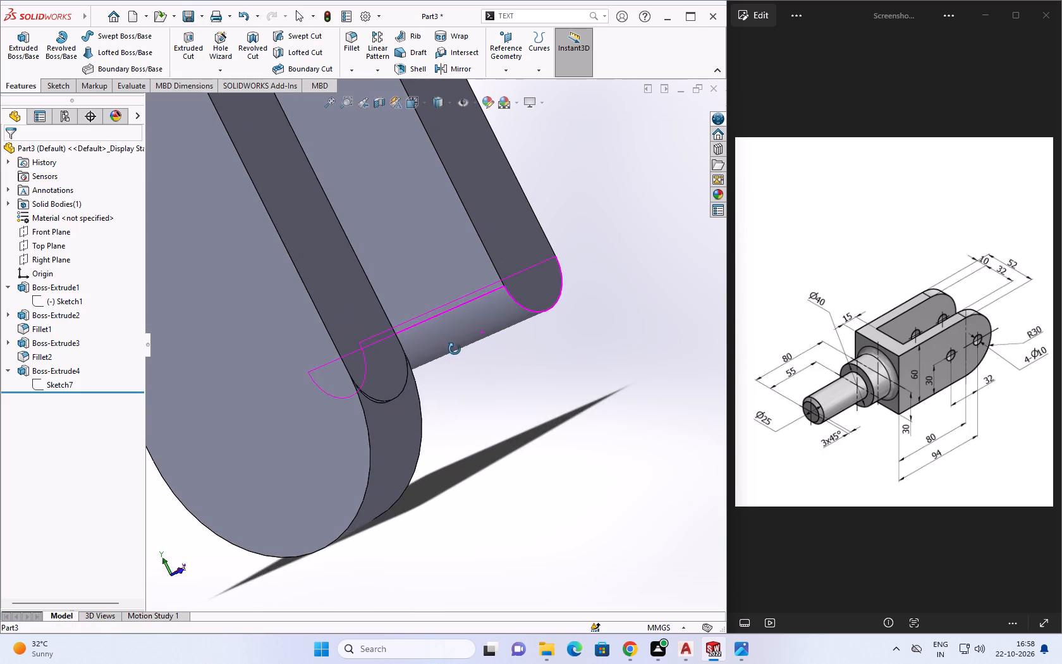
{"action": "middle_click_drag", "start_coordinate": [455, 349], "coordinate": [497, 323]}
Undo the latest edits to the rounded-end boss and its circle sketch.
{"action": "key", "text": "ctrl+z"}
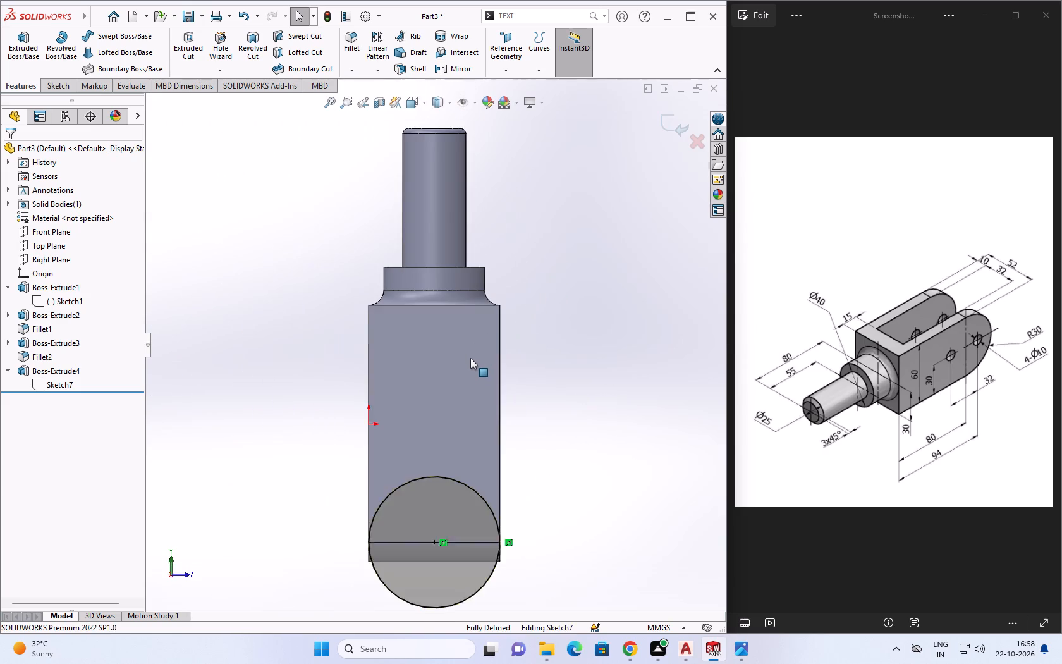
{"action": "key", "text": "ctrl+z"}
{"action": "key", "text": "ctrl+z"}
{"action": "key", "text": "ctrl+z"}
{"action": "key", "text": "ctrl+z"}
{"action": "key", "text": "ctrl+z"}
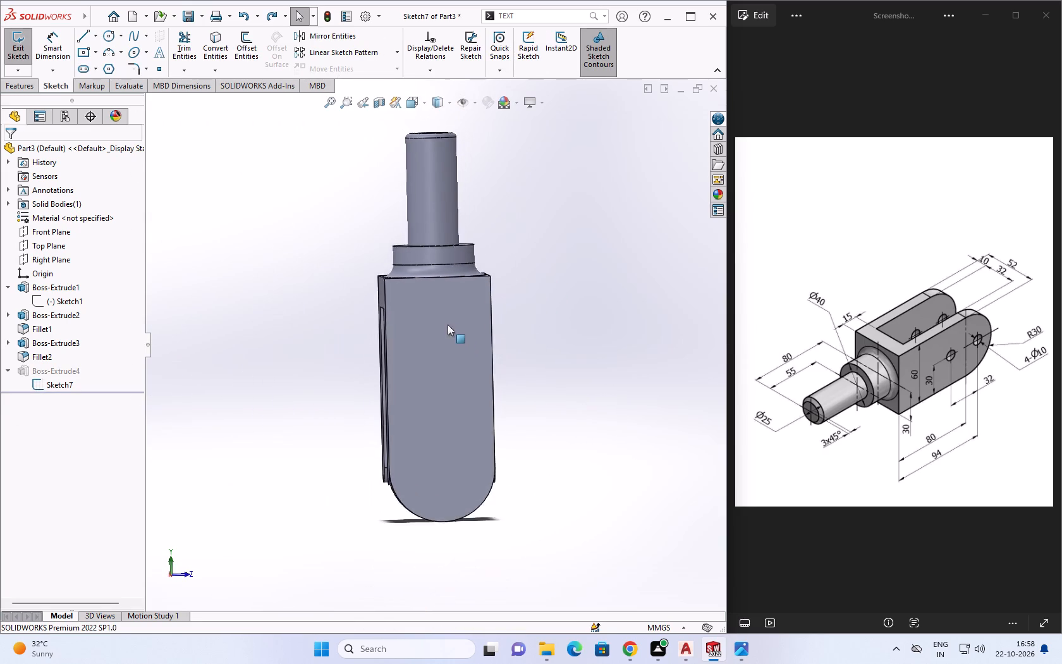
Undo the rounded-end boss with its circle sketch and continue back into the leg-end edits of the base profile sketch.
{"action": "key", "text": "ctrl+z"}
{"action": "key", "text": "ctrl+z"}
{"action": "key", "text": "ctrl+z"}
{"action": "key", "text": "ctrl+z"}
{"action": "key", "text": "ctrl+z"}
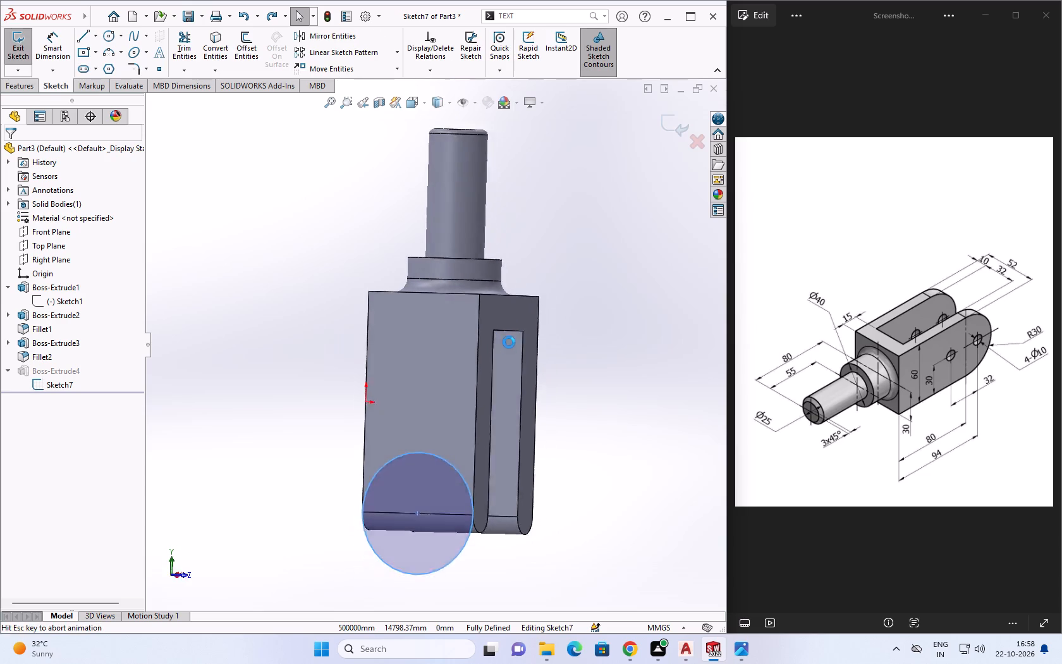
{"action": "key", "text": "ctrl+z"}
{"action": "key", "text": "ctrl+z"}
{"action": "key", "text": "ctrl+z"}
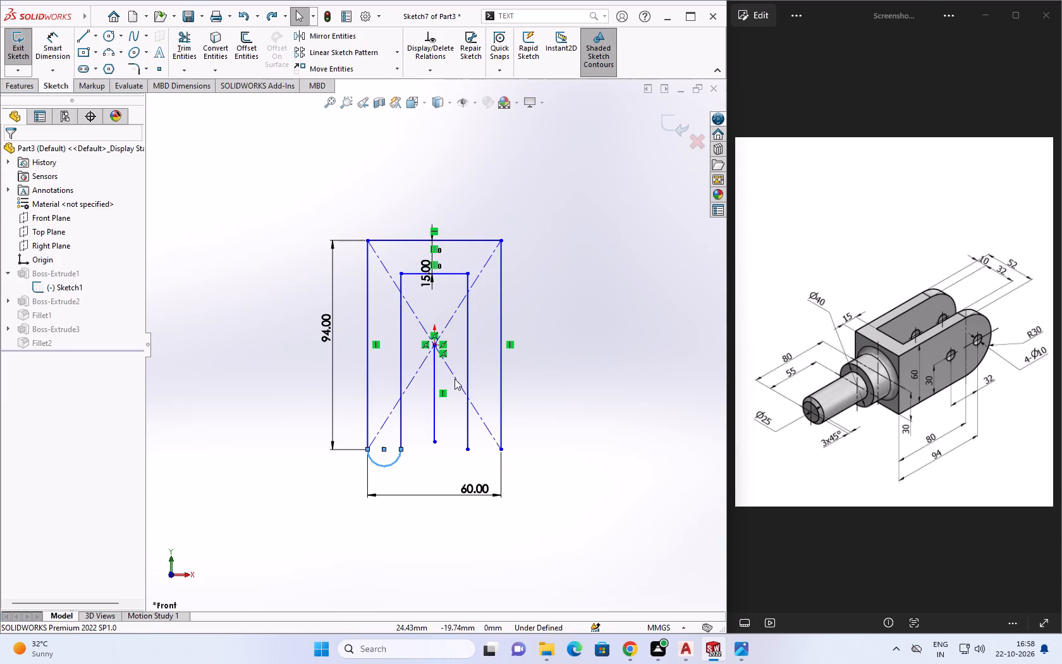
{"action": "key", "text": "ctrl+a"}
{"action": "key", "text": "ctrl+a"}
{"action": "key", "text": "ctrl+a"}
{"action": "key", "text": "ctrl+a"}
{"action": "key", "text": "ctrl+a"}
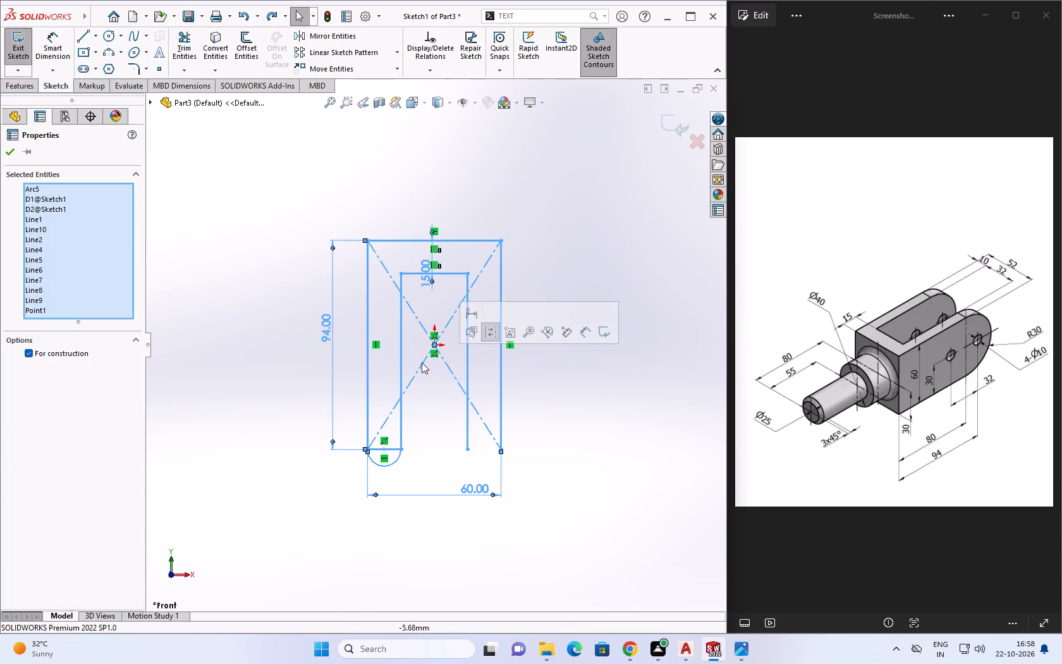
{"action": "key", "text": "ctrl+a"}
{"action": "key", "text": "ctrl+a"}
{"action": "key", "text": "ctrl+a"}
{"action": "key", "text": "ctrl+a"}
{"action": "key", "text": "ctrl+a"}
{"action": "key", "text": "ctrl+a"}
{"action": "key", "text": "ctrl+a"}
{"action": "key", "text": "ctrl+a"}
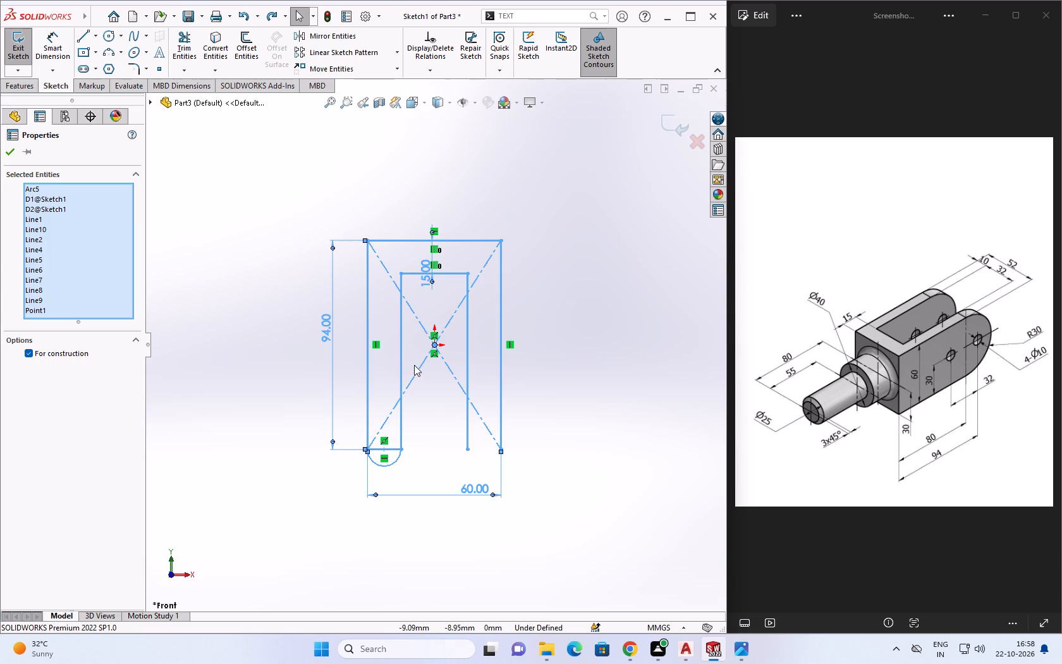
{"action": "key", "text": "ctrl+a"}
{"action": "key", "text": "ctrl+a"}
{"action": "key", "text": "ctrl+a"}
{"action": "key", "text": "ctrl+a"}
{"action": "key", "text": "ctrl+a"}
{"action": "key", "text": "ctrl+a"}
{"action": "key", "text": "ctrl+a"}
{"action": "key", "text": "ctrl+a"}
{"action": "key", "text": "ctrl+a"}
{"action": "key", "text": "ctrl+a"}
Undo the fork outline edits in the base profile sketch, going back until the slot sketch on the block's face is open.
{"action": "key", "text": "ctrl+z"}
{"action": "key", "text": "ctrl+z"}
{"action": "key", "text": "ctrl+z"}
{"action": "key", "text": "ctrl+z"}
{"action": "key", "text": "ctrl+z"}
{"action": "key", "text": "ctrl+z"}
{"action": "key", "text": "ctrl+z"}
{"action": "key", "text": "ctrl+z"}
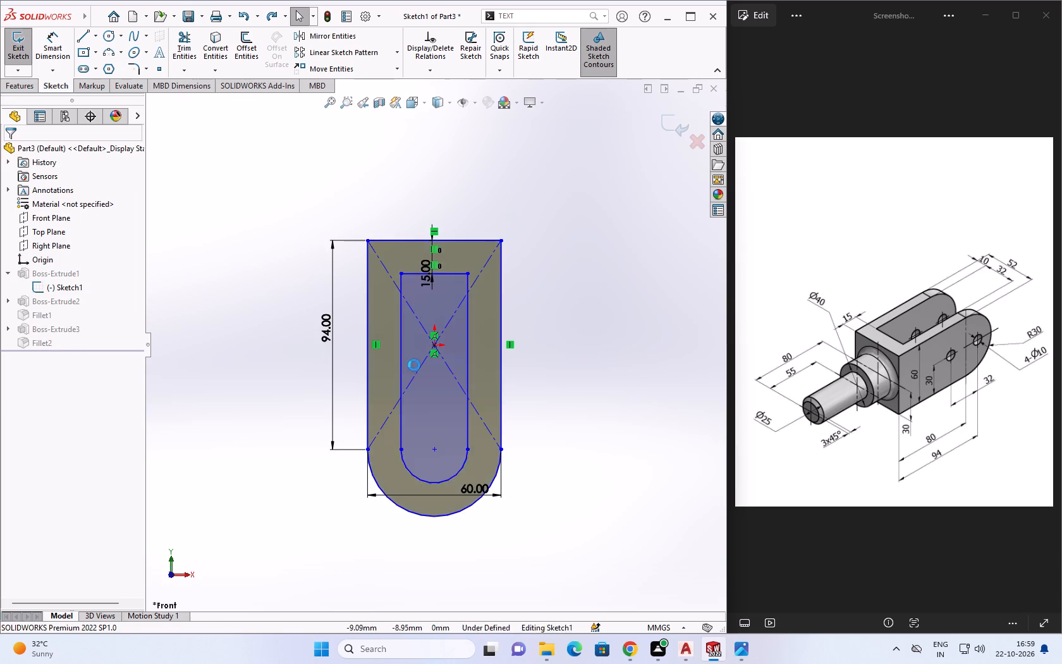
{"action": "key", "text": "ctrl+z"}
{"action": "key", "text": "ctrl+z"}
{"action": "key", "text": "ctrl+z"}
{"action": "key", "text": "ctrl+z"}
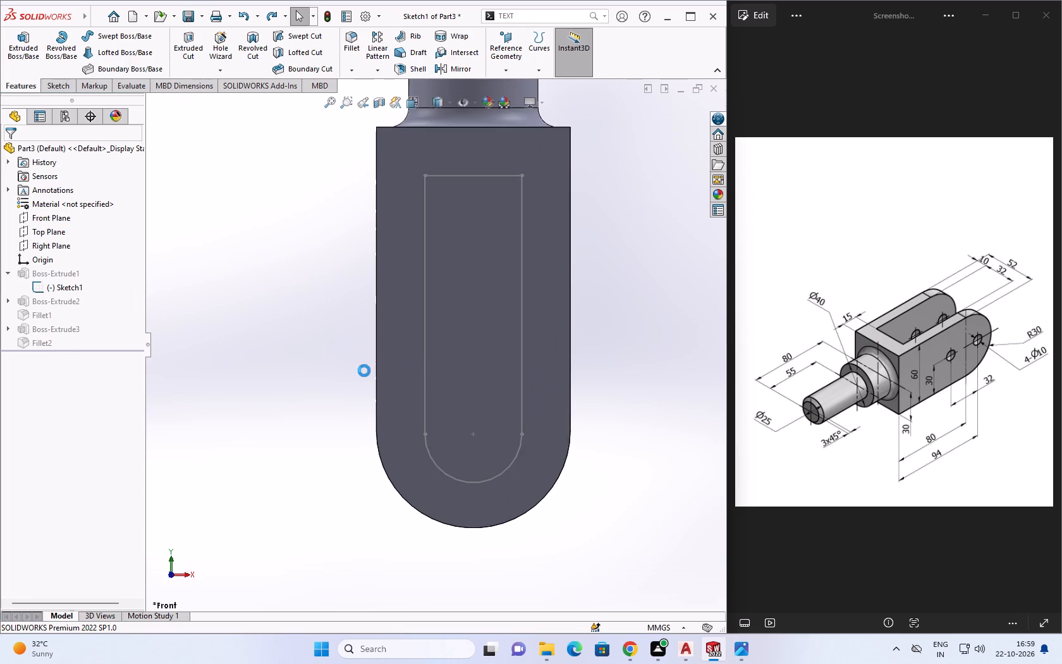
Delete both long lines, the end arc and the short top line of the 80 mm slot sketch, and exit the sketch.
{"action": "key", "text": "Escape"}
{"action": "key", "text": "Escape"}
{"action": "middle_click_drag", "start_coordinate": [417, 390], "coordinate": [490, 392]}
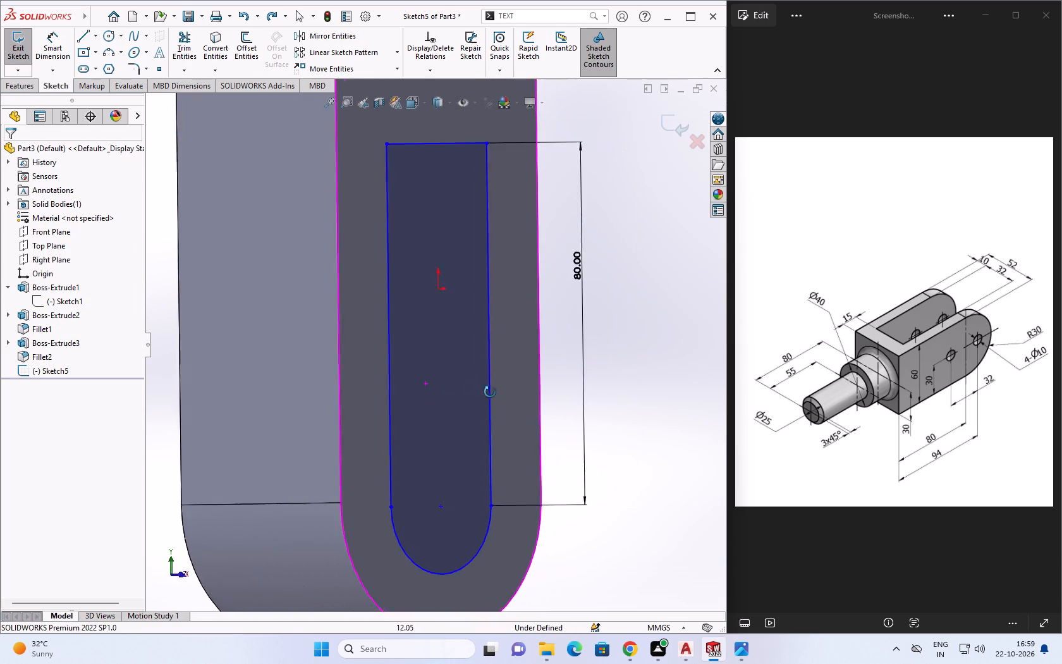
{"action": "middle_click_drag", "start_coordinate": [490, 392], "coordinate": [439, 388]}
{"action": "left_click", "coordinate": [380, 386]}
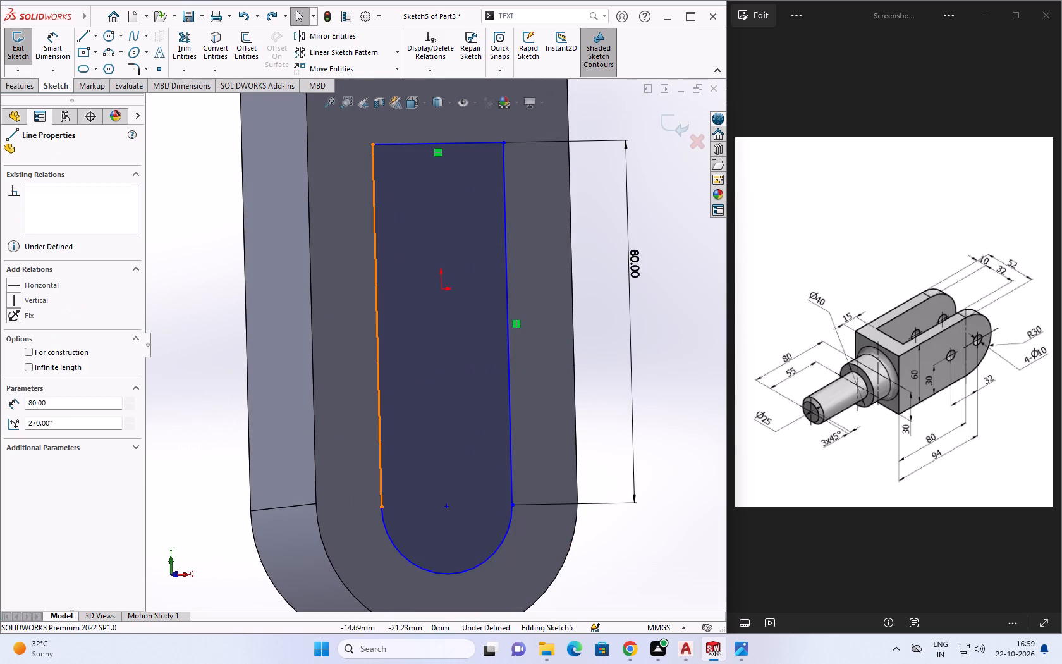
{"action": "key", "text": "Delete"}
{"action": "left_click", "coordinate": [509, 411]}
{"action": "key", "text": "Delete"}
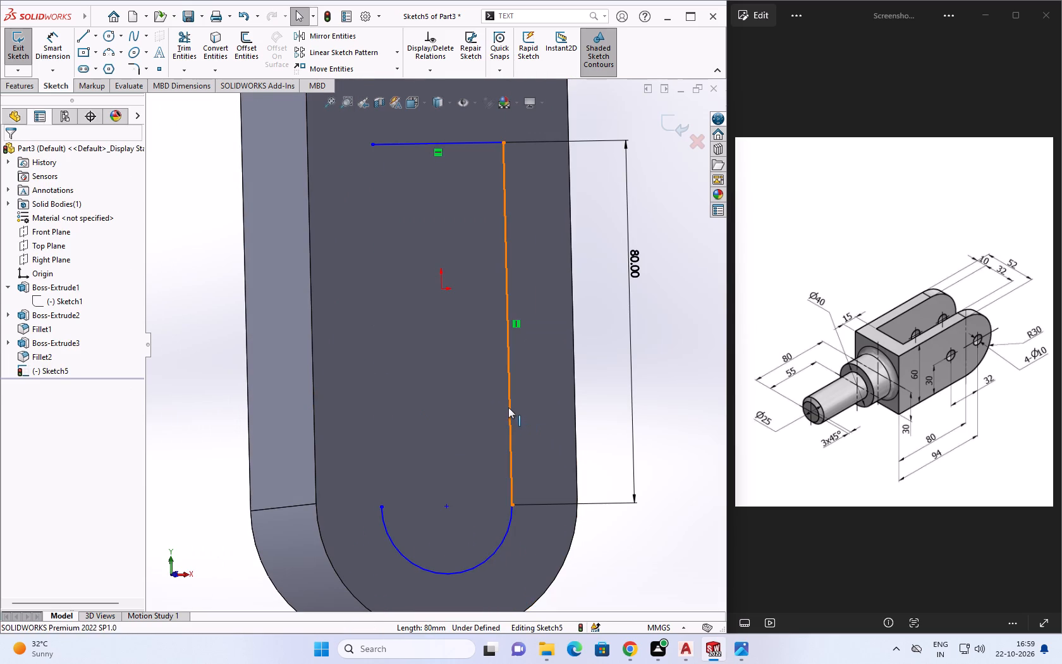
{"action": "left_click", "coordinate": [482, 562]}
{"action": "key", "text": "Delete"}
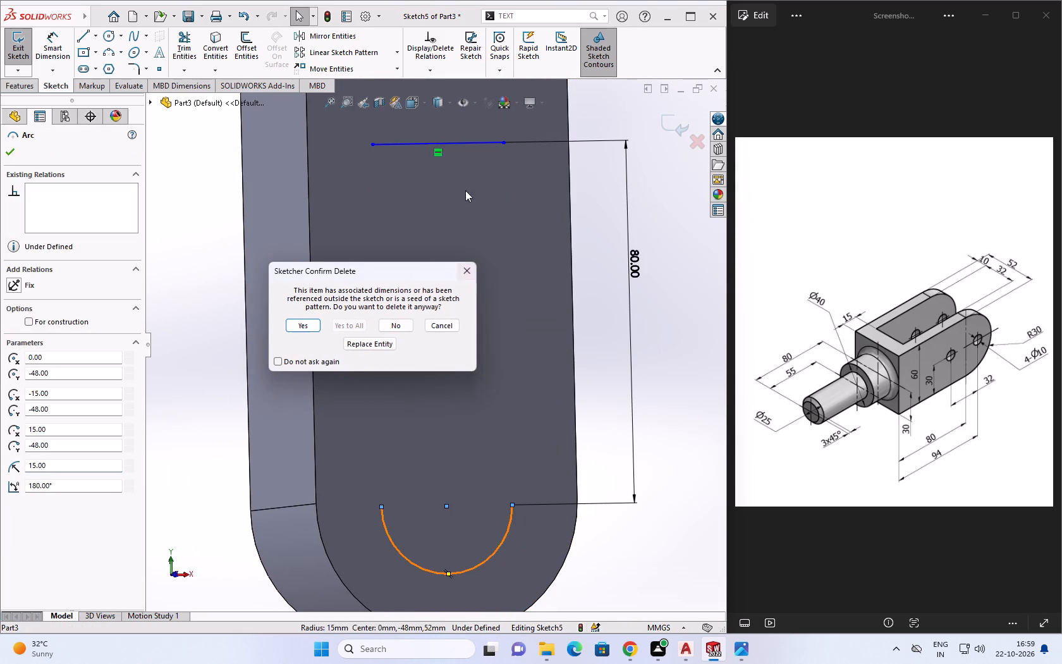
{"action": "key", "text": "Delete"}
{"action": "key", "text": "space"}
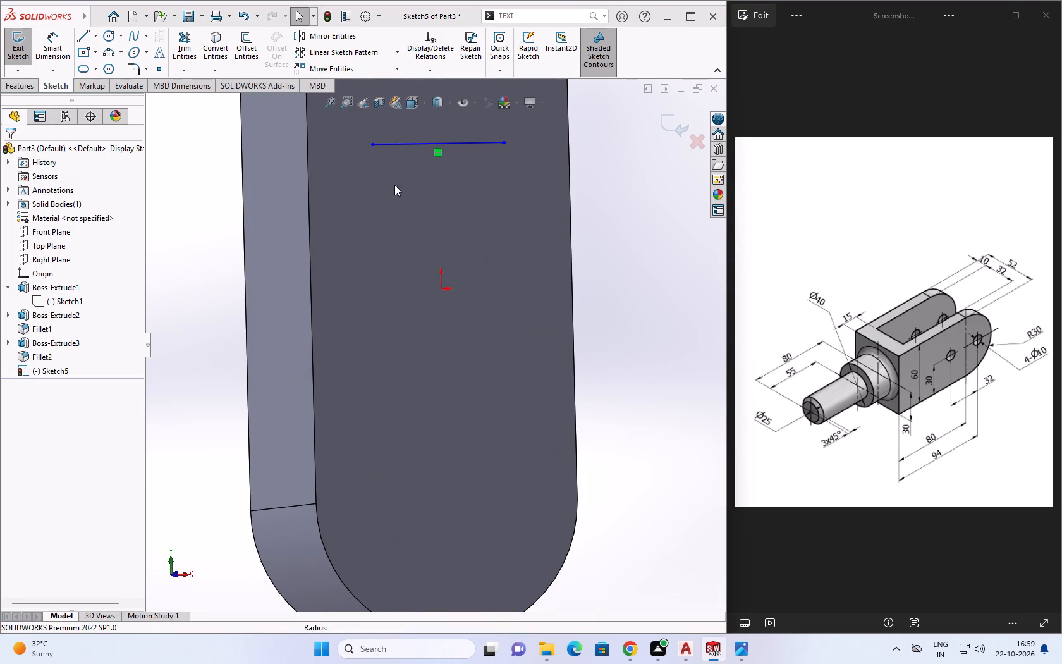
{"action": "left_click", "coordinate": [418, 145]}
{"action": "key", "text": "Delete"}
{"action": "left_click", "coordinate": [685, 125]}
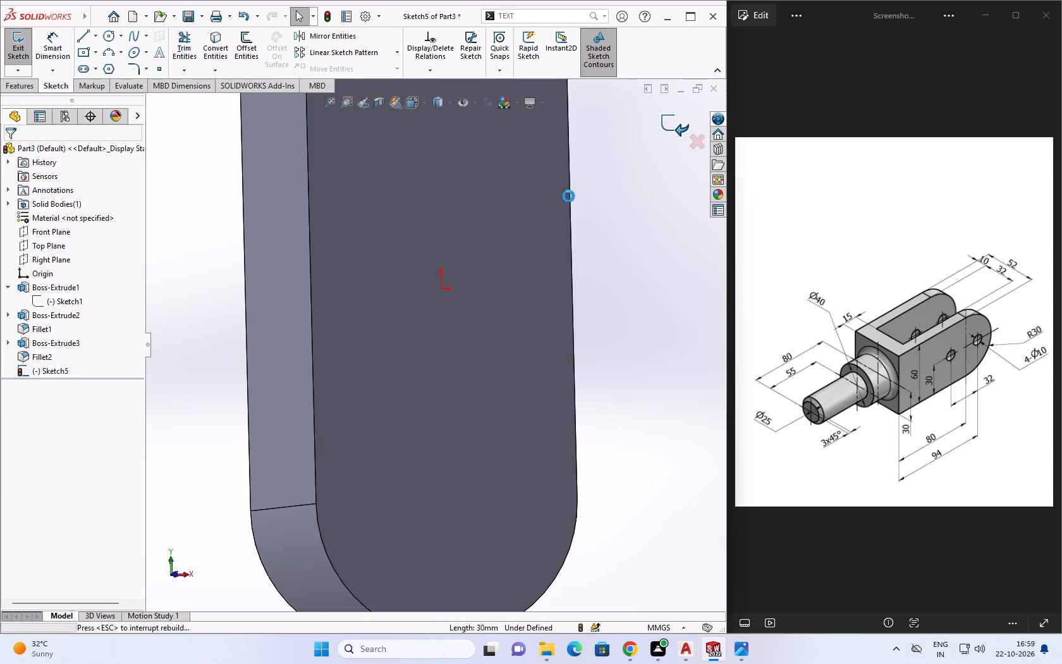
{"action": "key", "text": "Escape"}
Examine the solid round-ended block and its shank from several directions.
{"action": "scroll", "coordinate": [393, 390], "scroll_direction": "up", "scroll_amount": 2}
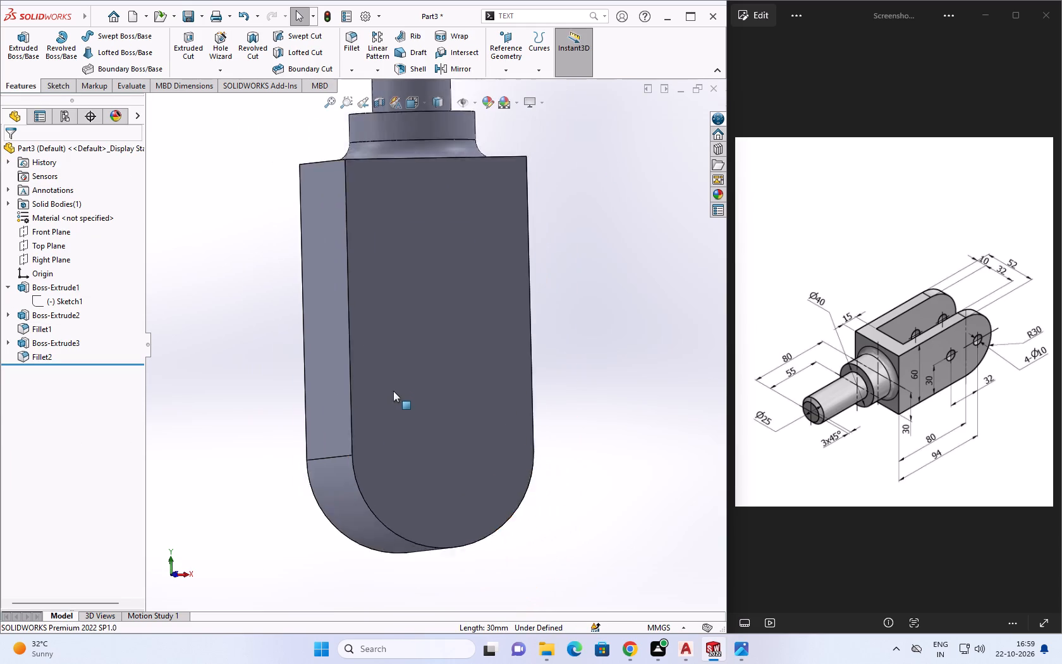
{"action": "scroll", "coordinate": [393, 391], "scroll_direction": "up", "scroll_amount": 3}
{"action": "scroll", "coordinate": [508, 337], "scroll_direction": "up", "scroll_amount": 1}
{"action": "middle_click_drag", "start_coordinate": [508, 337], "coordinate": [394, 320]}
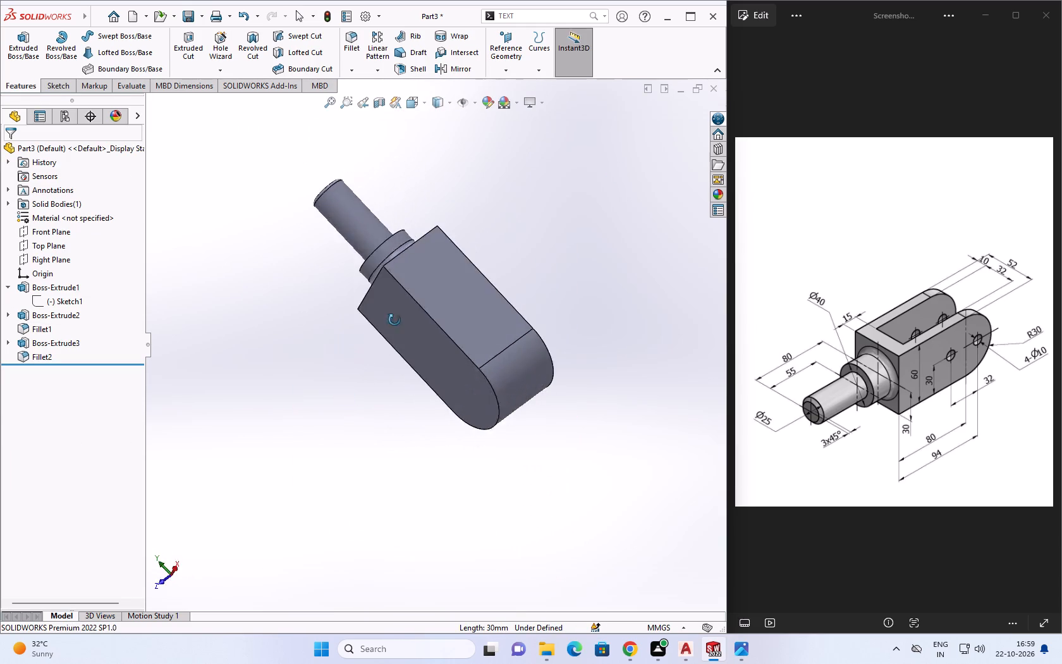
{"action": "middle_click_drag", "start_coordinate": [394, 320], "coordinate": [429, 275]}
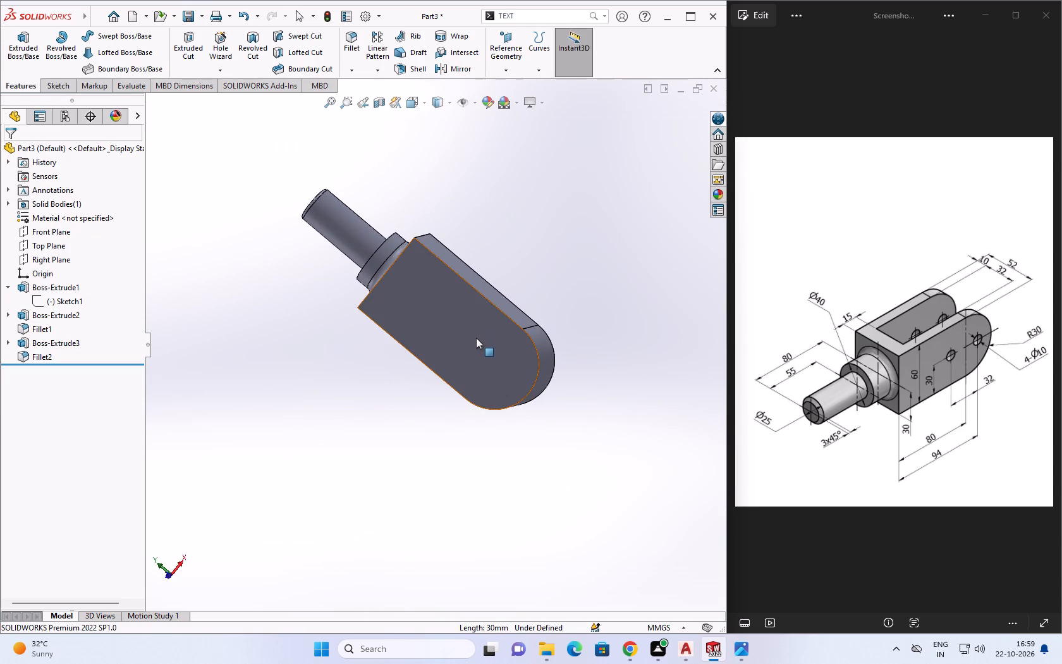
{"action": "middle_click_drag", "start_coordinate": [489, 307], "coordinate": [484, 162]}
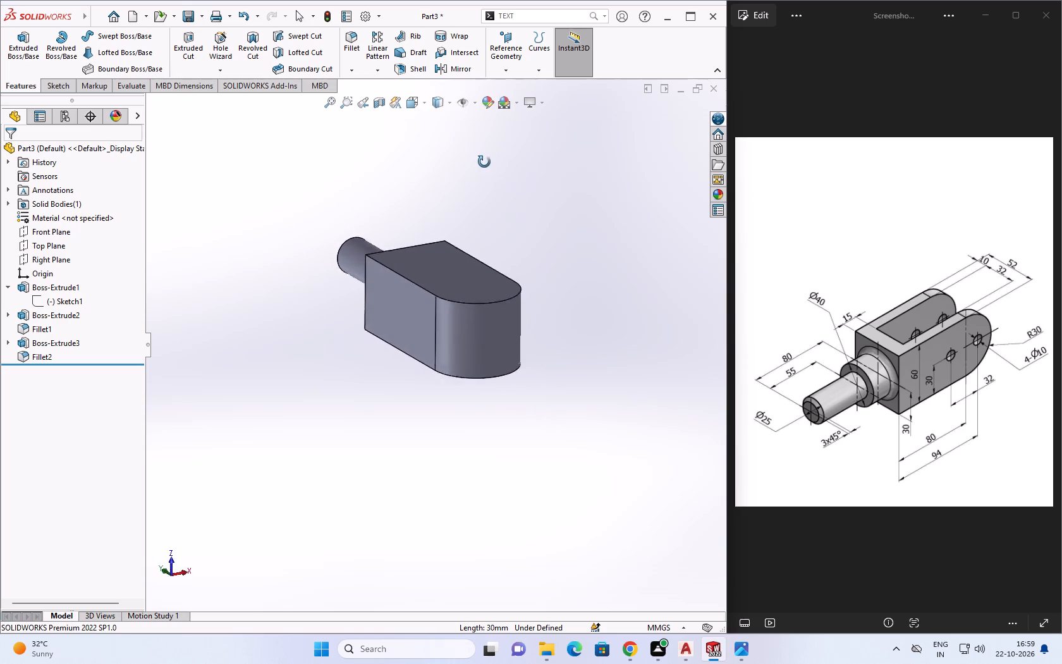
{"action": "middle_click_drag", "start_coordinate": [484, 162], "coordinate": [448, 226]}
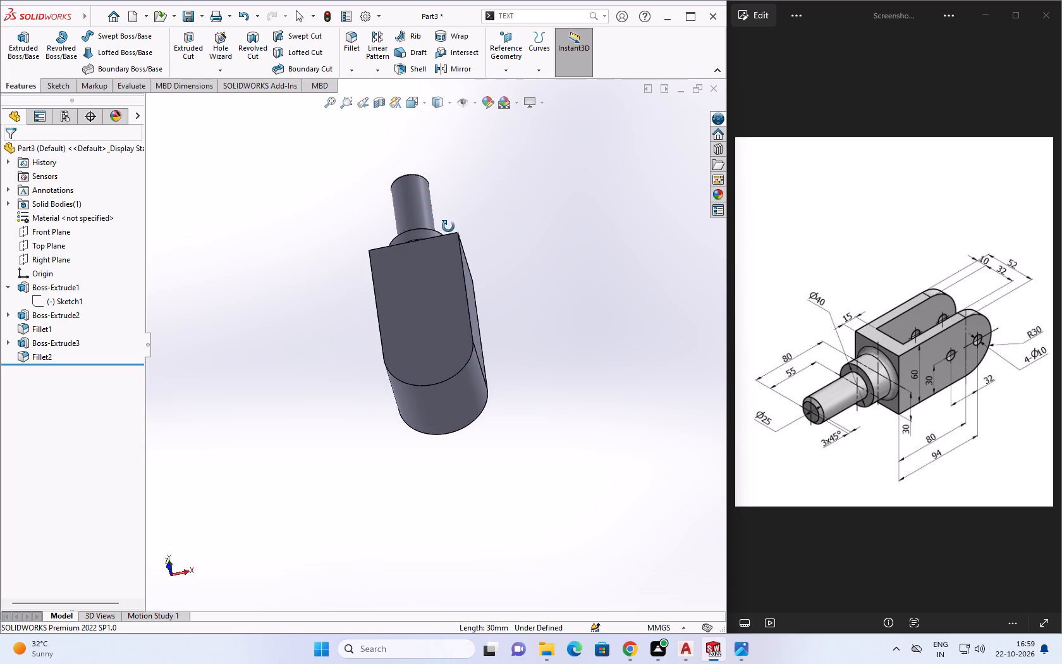
{"action": "middle_click_drag", "start_coordinate": [448, 226], "coordinate": [449, 218]}
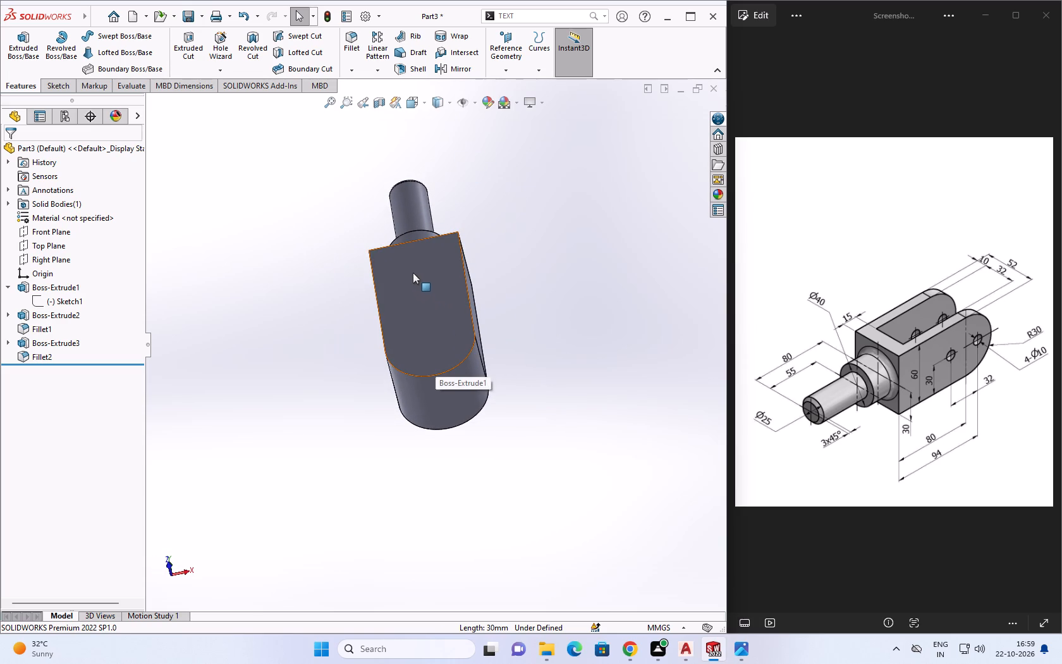
{"action": "middle_click_drag", "start_coordinate": [394, 280], "coordinate": [422, 408]}
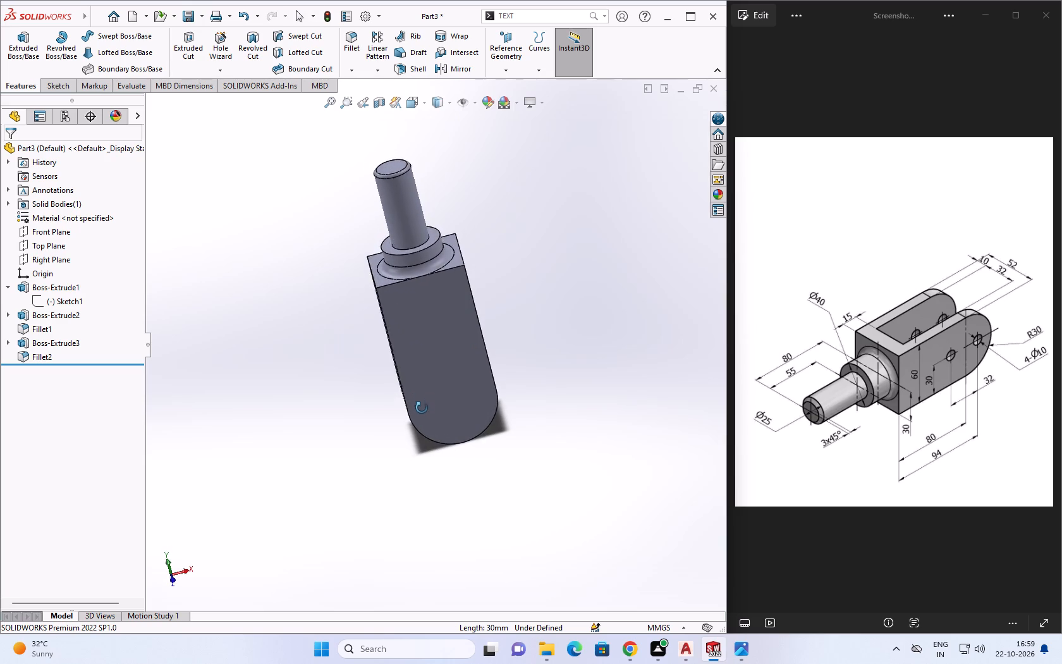
{"action": "middle_click_drag", "start_coordinate": [422, 408], "coordinate": [425, 414]}
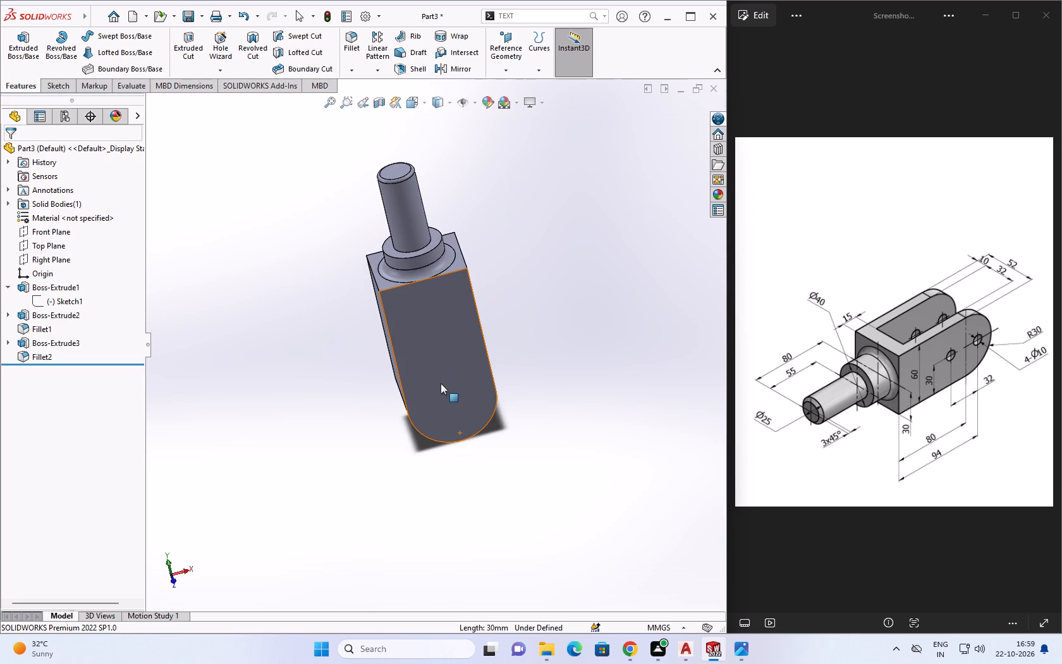
{"action": "middle_click_drag", "start_coordinate": [436, 384], "coordinate": [428, 242]}
Open the block's base profile sketch to check its outline, and exit it without editing.
{"action": "left_click", "coordinate": [463, 397]}
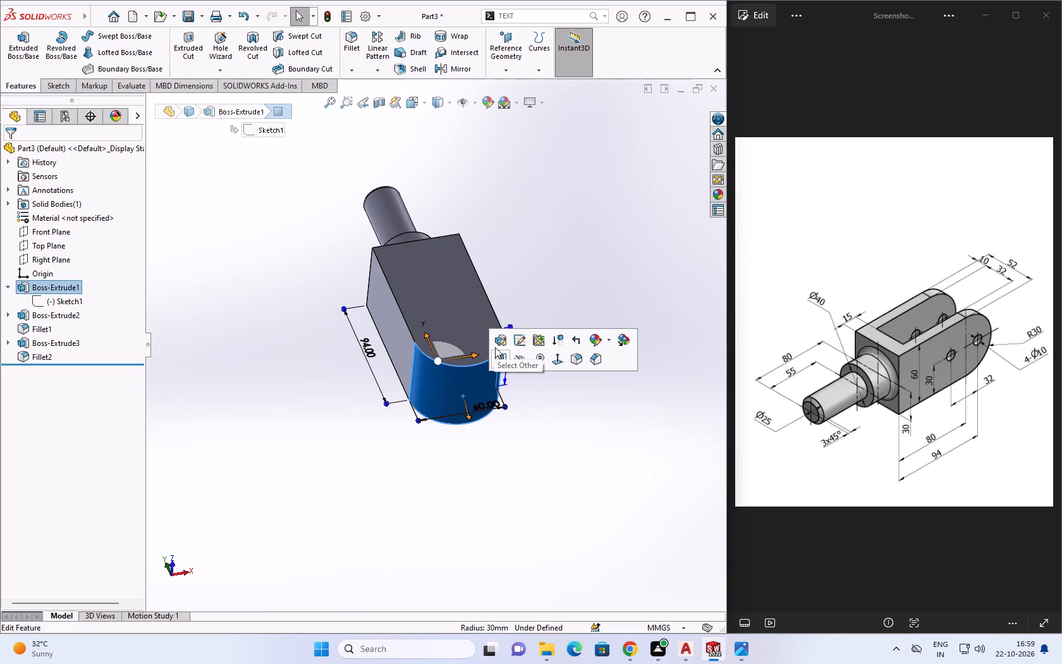
{"action": "left_click", "coordinate": [520, 340]}
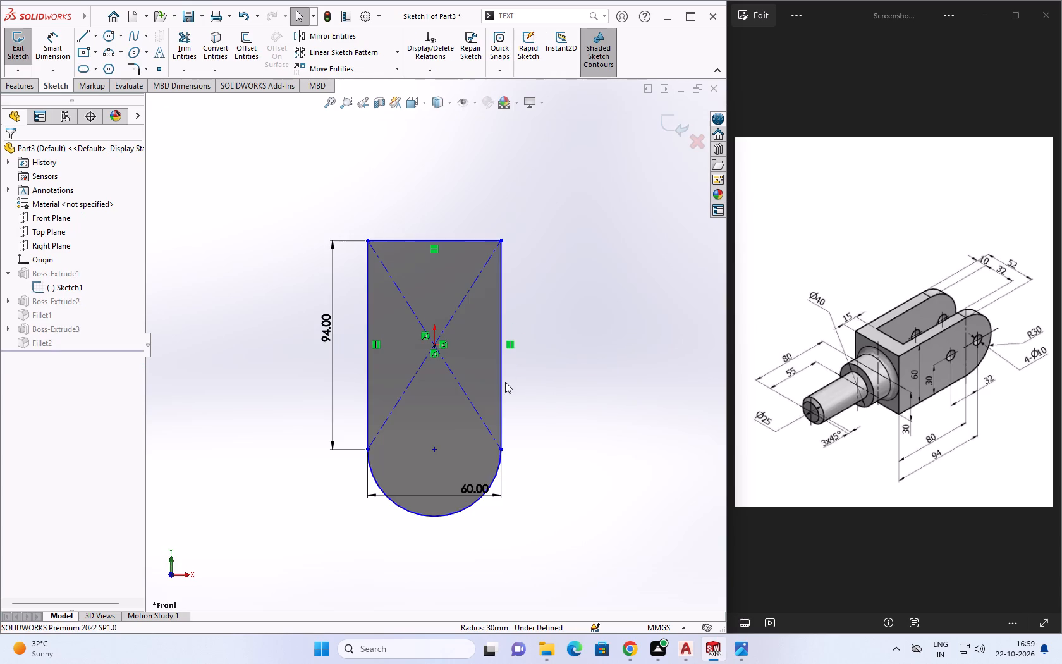
{"action": "key", "text": "Escape"}
{"action": "key", "text": "Escape"}
{"action": "key", "text": "Escape"}
{"action": "key", "text": "Escape"}
{"action": "left_click", "coordinate": [676, 130]}
{"action": "key", "text": "Escape"}
Examine the block's rounded end face, orienting the view to that face.
{"action": "middle_click_drag", "start_coordinate": [506, 427], "coordinate": [515, 316]}
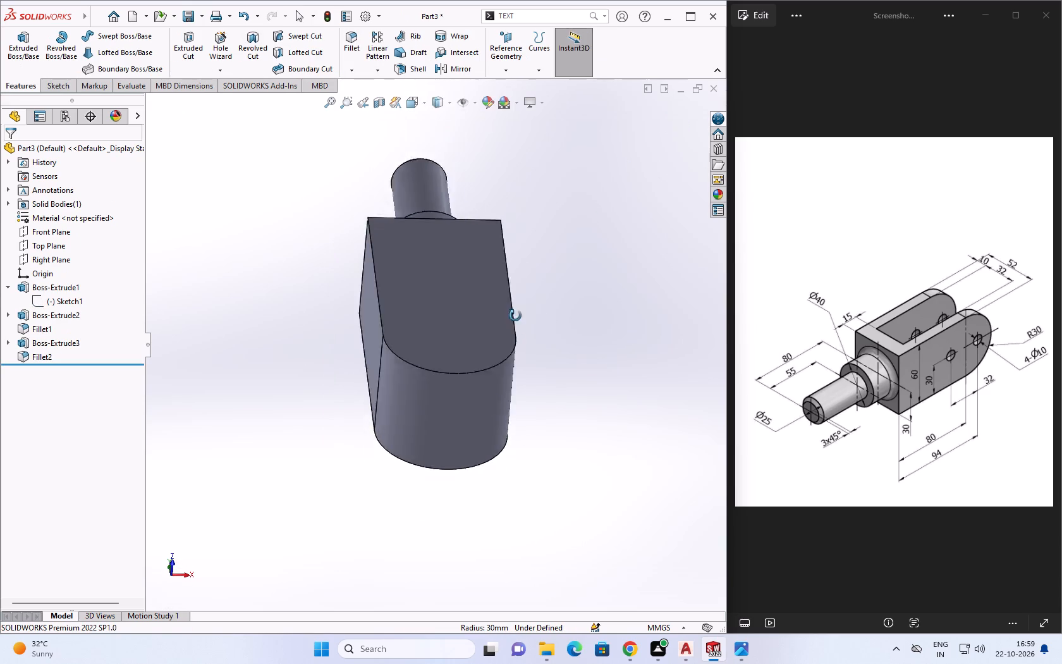
{"action": "middle_click_drag", "start_coordinate": [515, 316], "coordinate": [524, 283]}
{"action": "left_click", "coordinate": [481, 358]}
{"action": "right_click", "coordinate": [481, 358]}
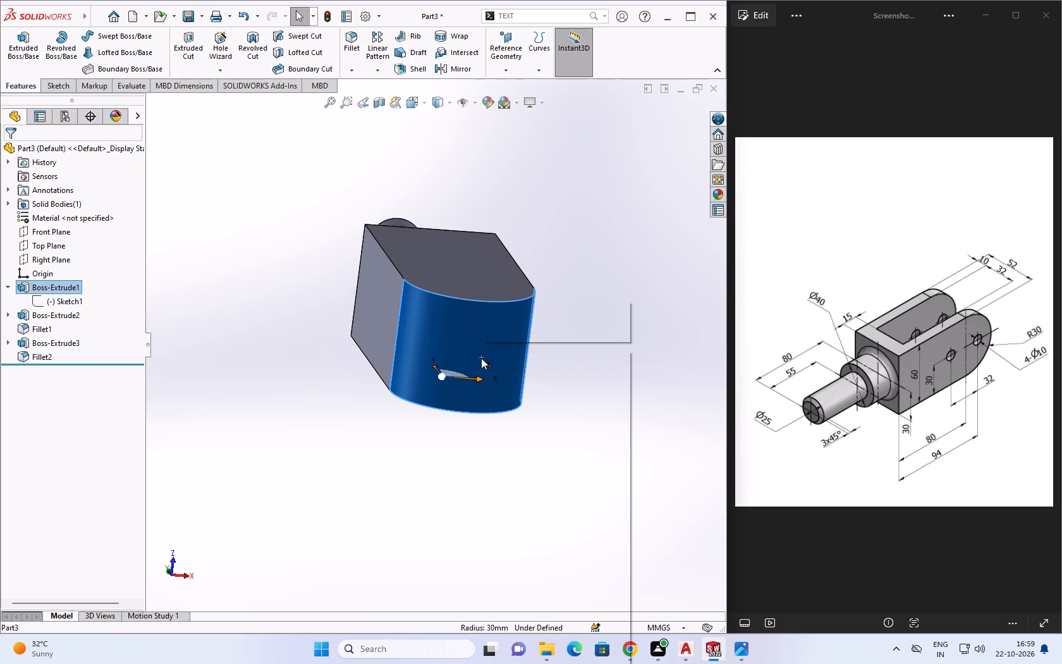
{"action": "left_click", "coordinate": [542, 333]}
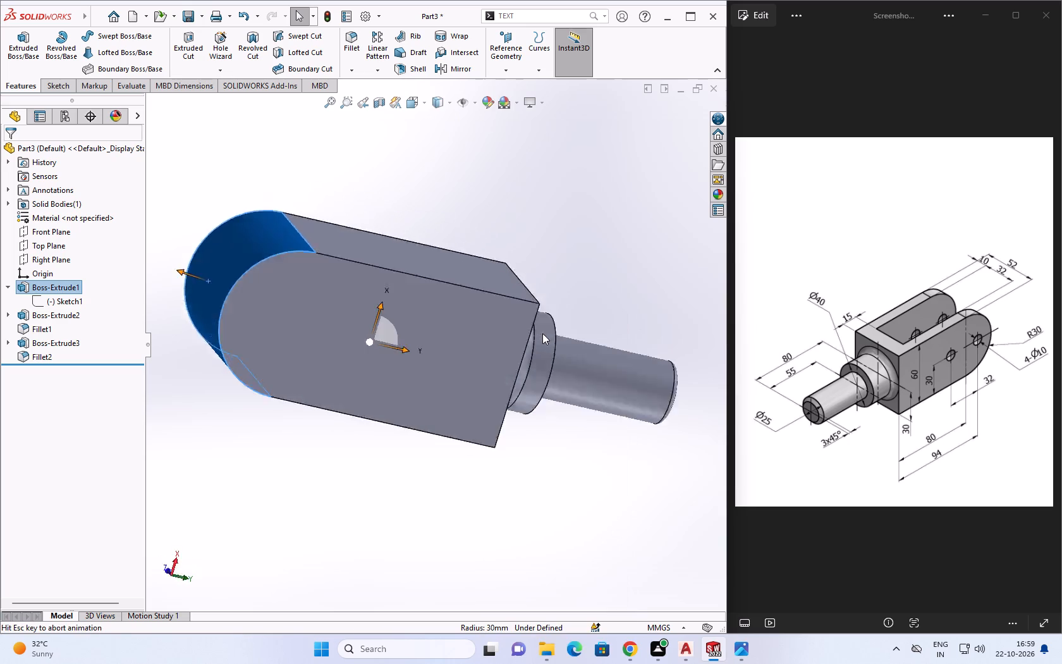
{"action": "middle_click_drag", "start_coordinate": [400, 419], "coordinate": [489, 442]}
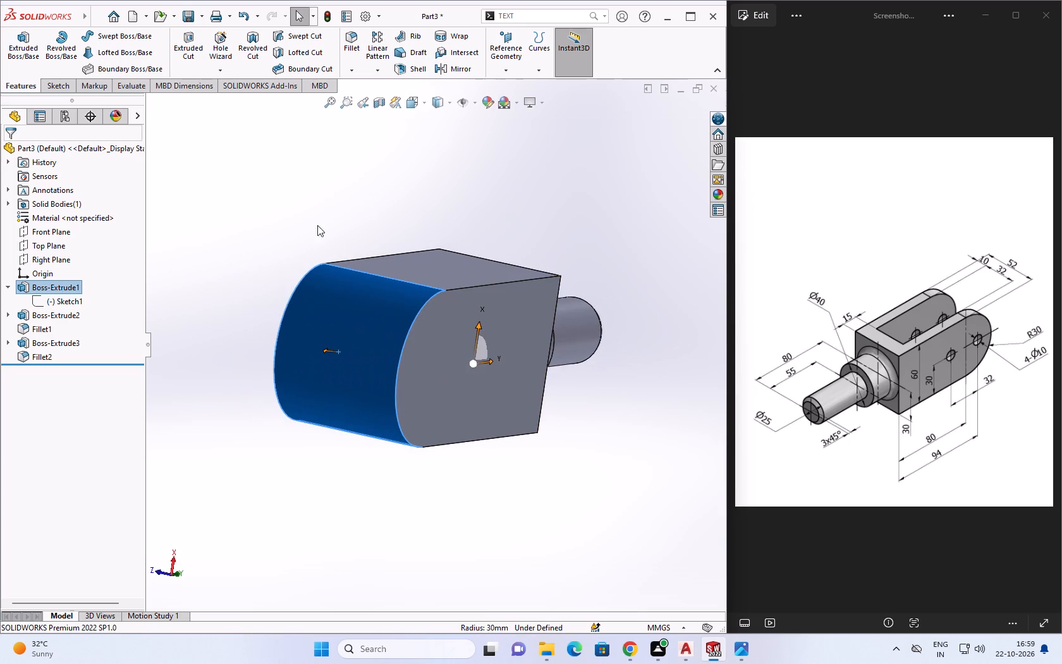
{"action": "key", "text": "Escape"}
{"action": "key", "text": "Escape"}
Examine the block's rounded end, its central axis and the shank from several directions.
{"action": "left_click", "coordinate": [58, 94]}
{"action": "left_click", "coordinate": [62, 89]}
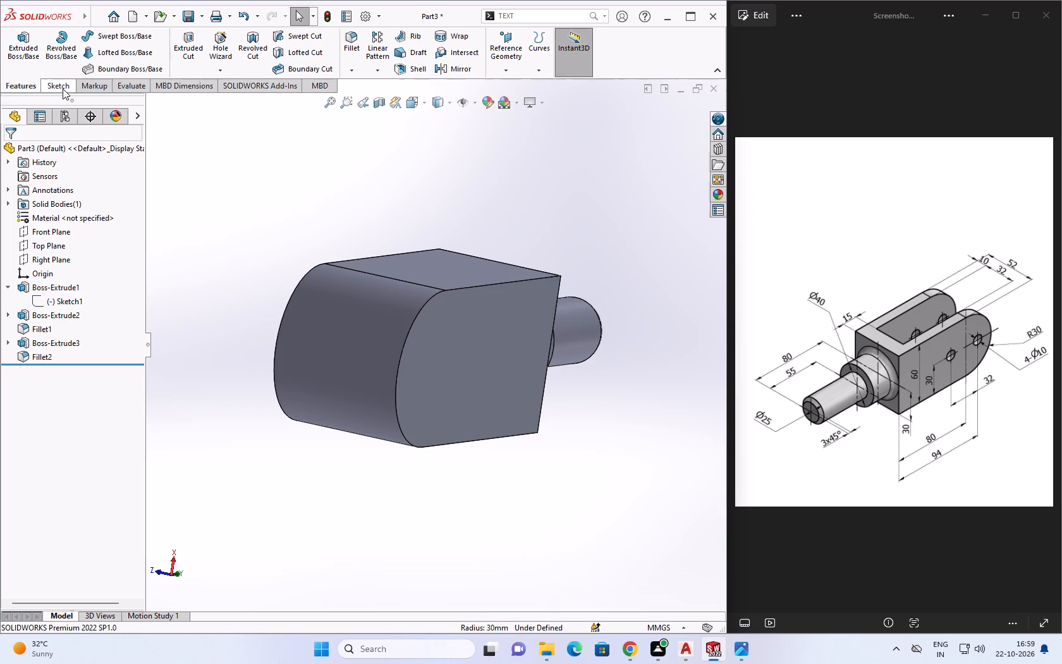
{"action": "left_click", "coordinate": [347, 351]}
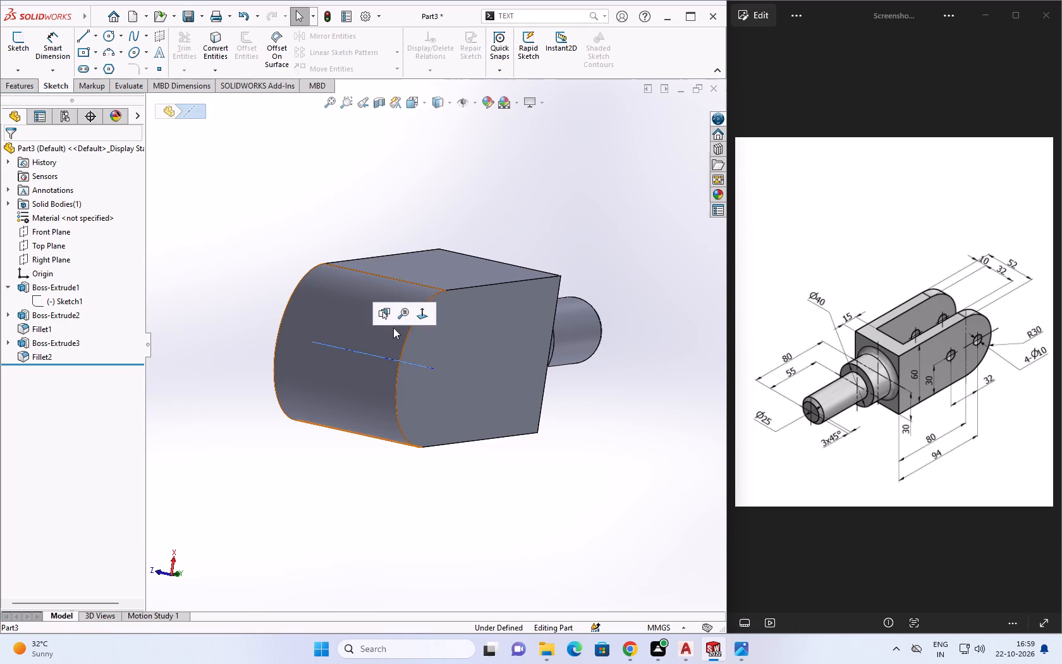
{"action": "left_click", "coordinate": [425, 319]}
{"action": "left_click", "coordinate": [344, 307]}
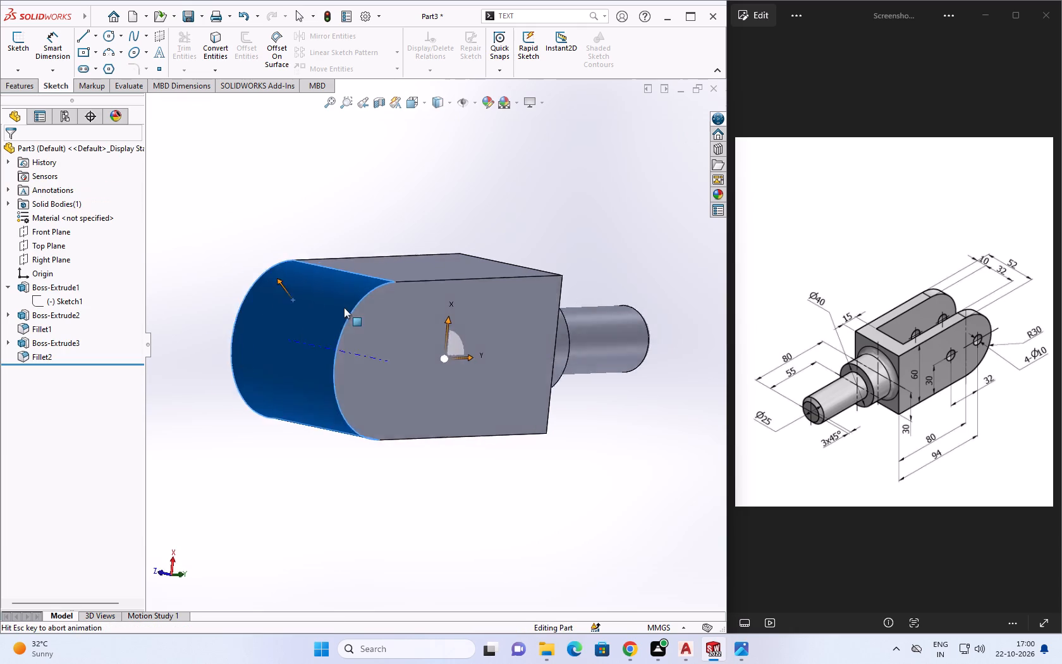
{"action": "middle_click_drag", "start_coordinate": [302, 333], "coordinate": [384, 372]}
{"action": "key", "text": "Escape"}
{"action": "key", "text": "Escape"}
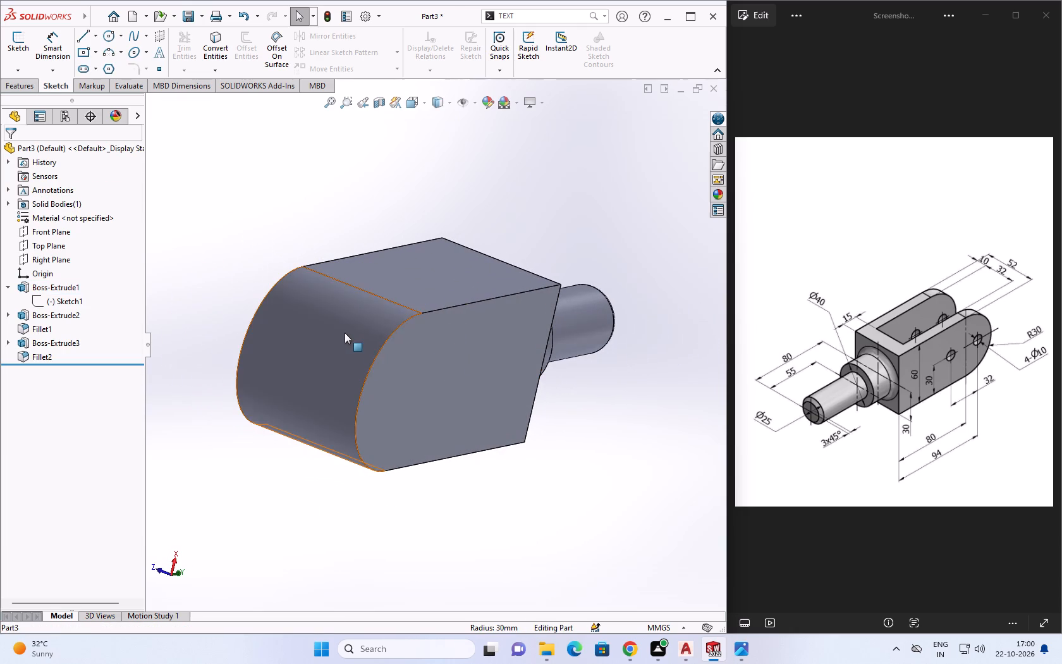
{"action": "key", "text": "Escape"}
{"action": "middle_click_drag", "start_coordinate": [314, 403], "coordinate": [355, 426]}
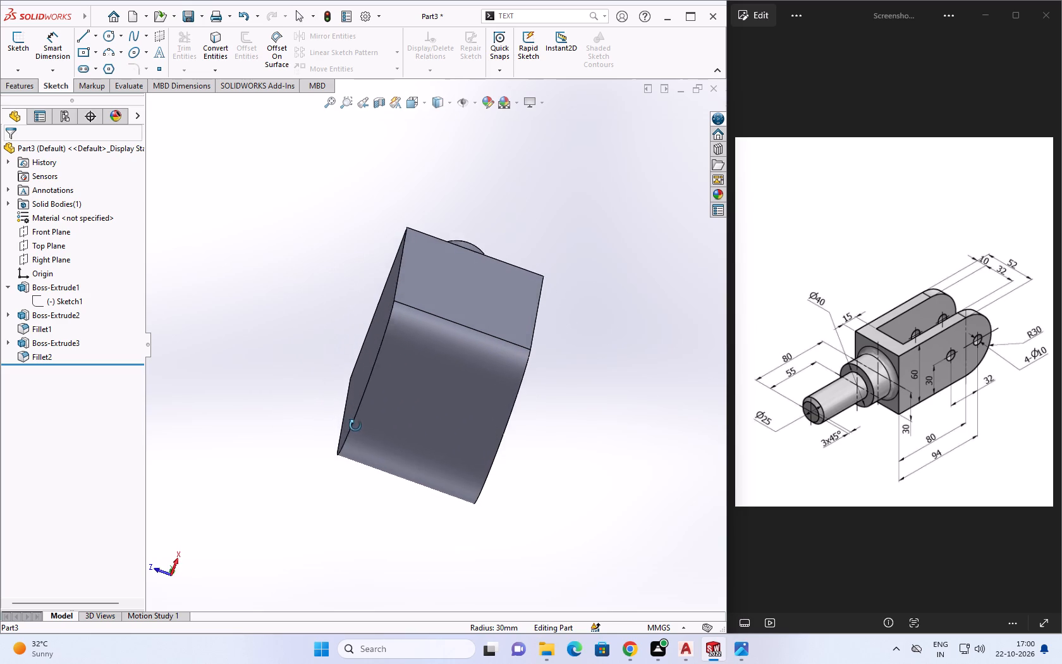
{"action": "middle_click_drag", "start_coordinate": [355, 426], "coordinate": [362, 433]}
{"action": "middle_click_drag", "start_coordinate": [455, 328], "coordinate": [455, 388]}
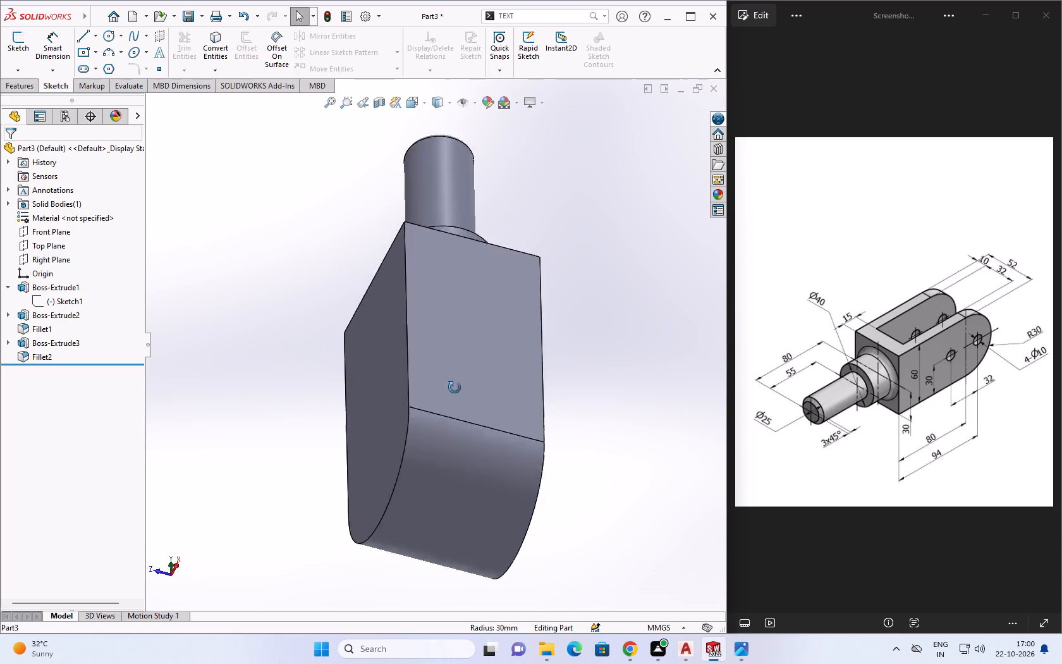
{"action": "middle_click_drag", "start_coordinate": [455, 388], "coordinate": [570, 431]}
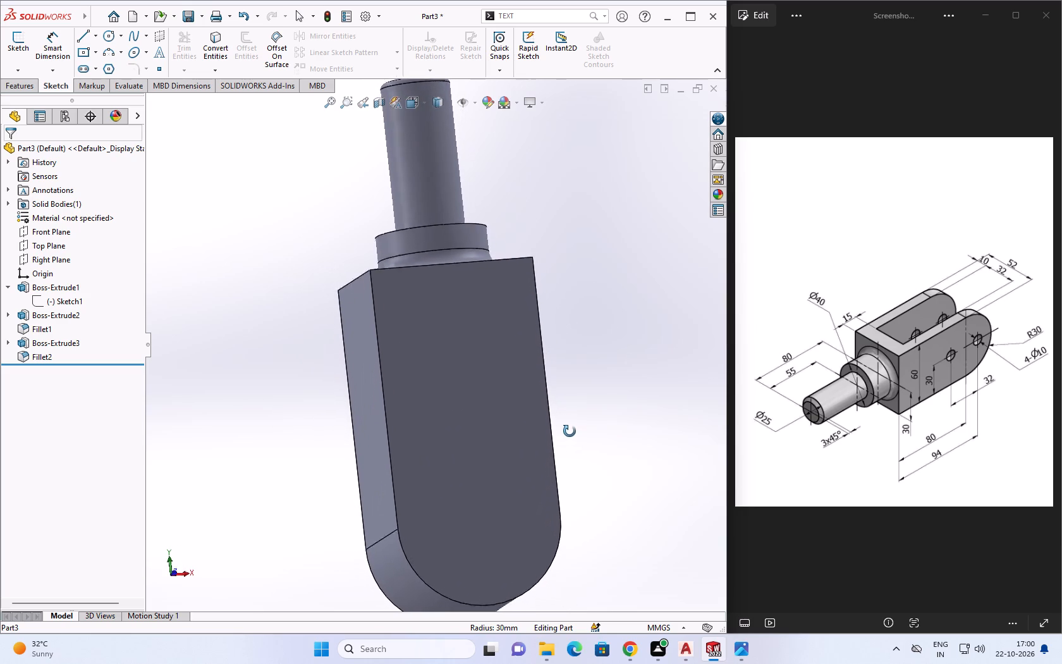
{"action": "middle_click_drag", "start_coordinate": [570, 431], "coordinate": [567, 416]}
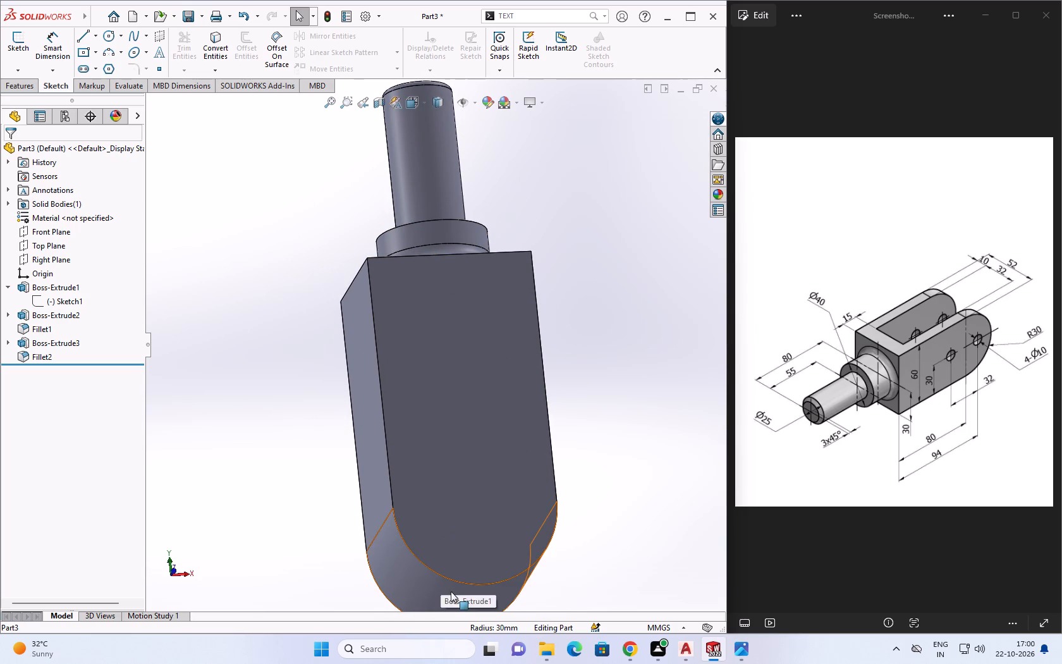
Open the block's base profile sketch to check its outline, and exit it without editing.
{"action": "left_click", "coordinate": [451, 592]}
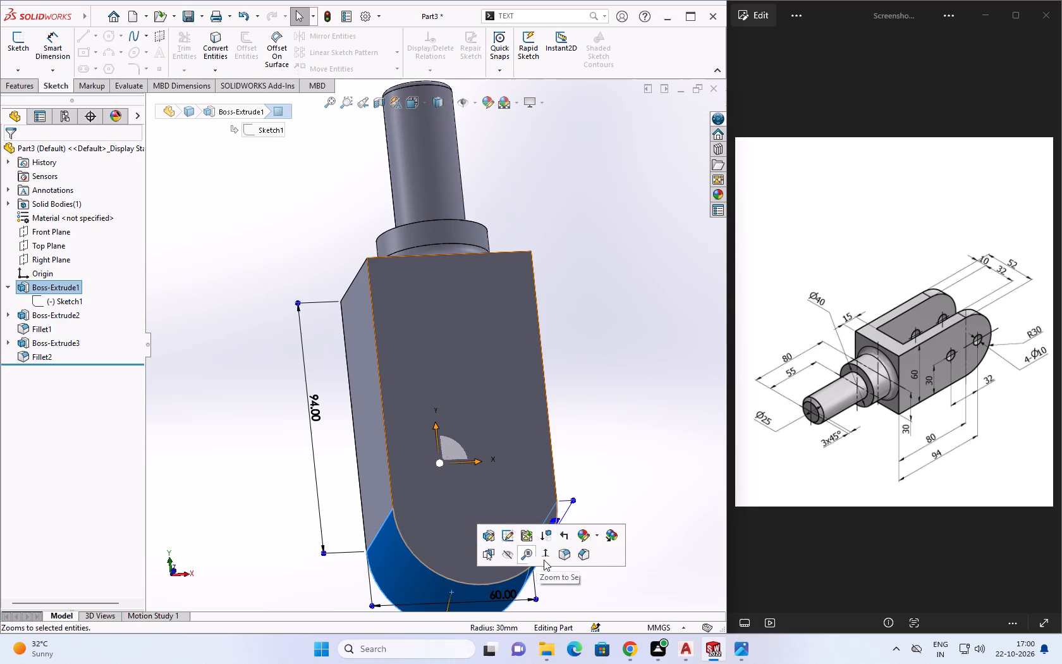
{"action": "left_click", "coordinate": [504, 538]}
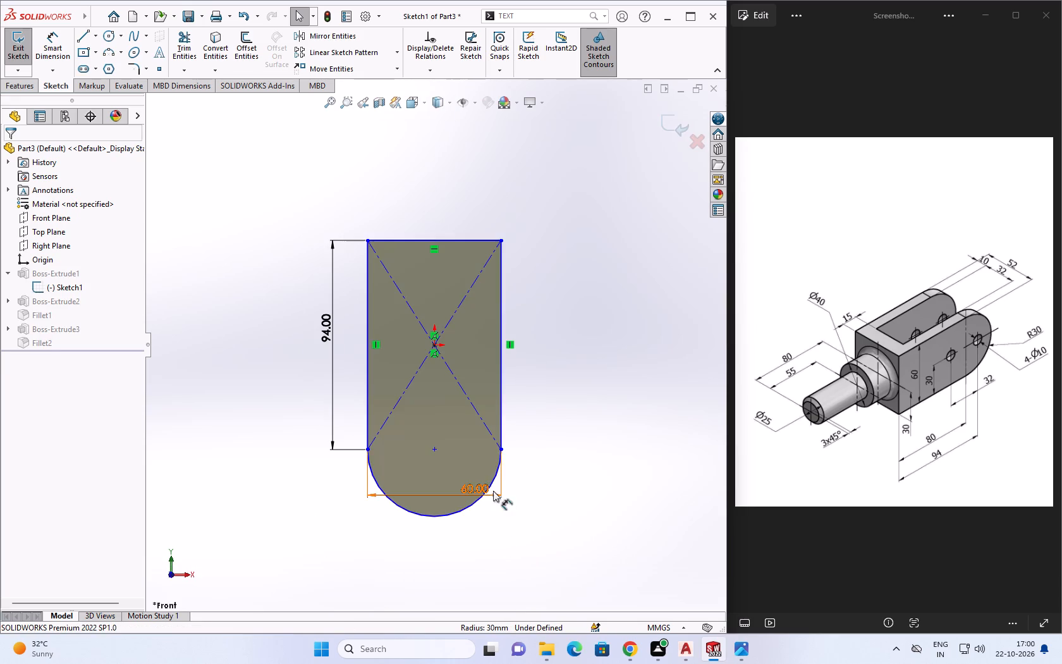
{"action": "key", "text": "Escape"}
{"action": "key", "text": "Escape"}
{"action": "key", "text": "Escape"}
{"action": "left_click", "coordinate": [670, 127]}
{"action": "key", "text": "Escape"}
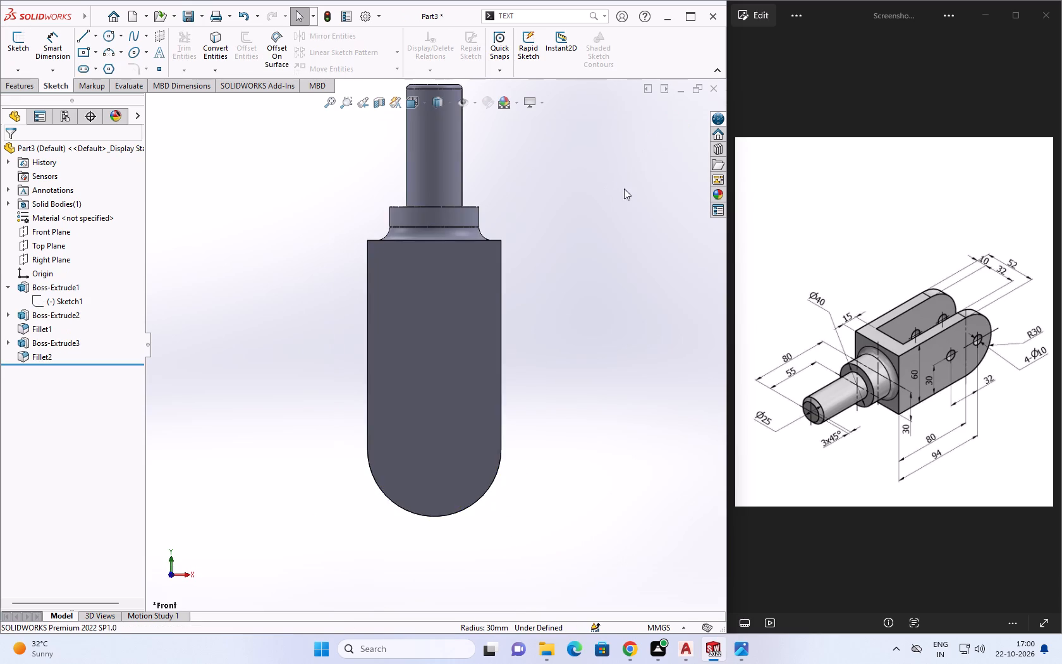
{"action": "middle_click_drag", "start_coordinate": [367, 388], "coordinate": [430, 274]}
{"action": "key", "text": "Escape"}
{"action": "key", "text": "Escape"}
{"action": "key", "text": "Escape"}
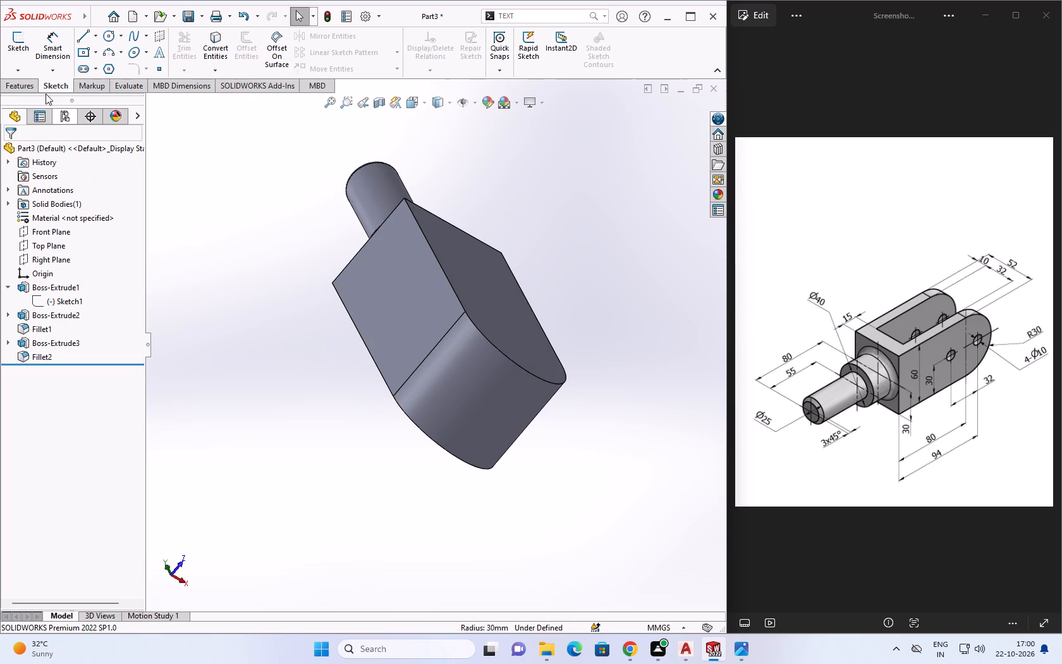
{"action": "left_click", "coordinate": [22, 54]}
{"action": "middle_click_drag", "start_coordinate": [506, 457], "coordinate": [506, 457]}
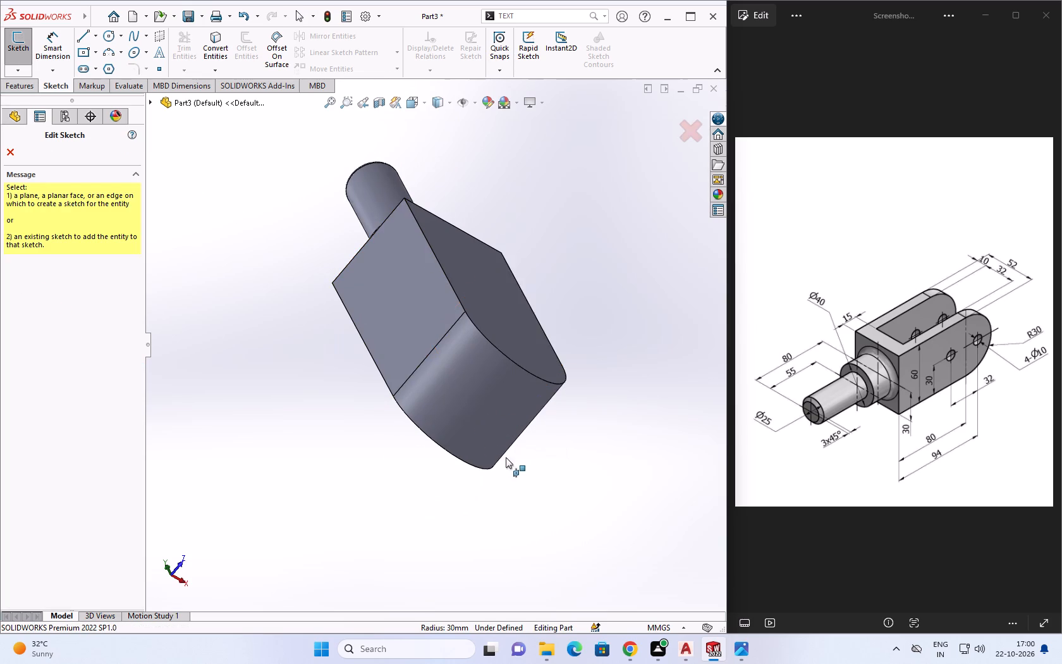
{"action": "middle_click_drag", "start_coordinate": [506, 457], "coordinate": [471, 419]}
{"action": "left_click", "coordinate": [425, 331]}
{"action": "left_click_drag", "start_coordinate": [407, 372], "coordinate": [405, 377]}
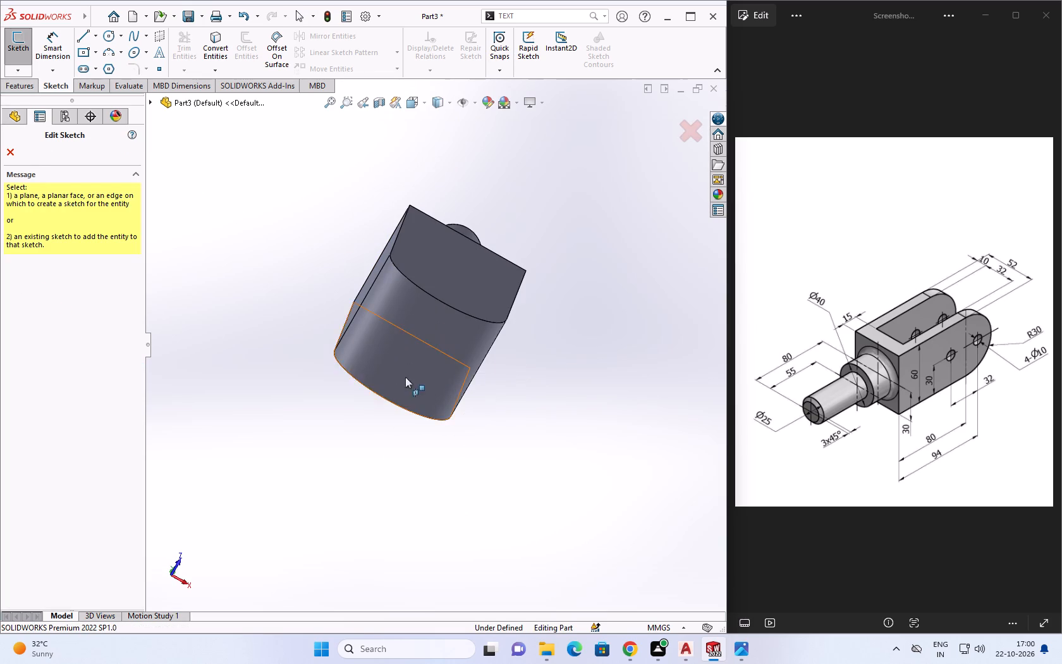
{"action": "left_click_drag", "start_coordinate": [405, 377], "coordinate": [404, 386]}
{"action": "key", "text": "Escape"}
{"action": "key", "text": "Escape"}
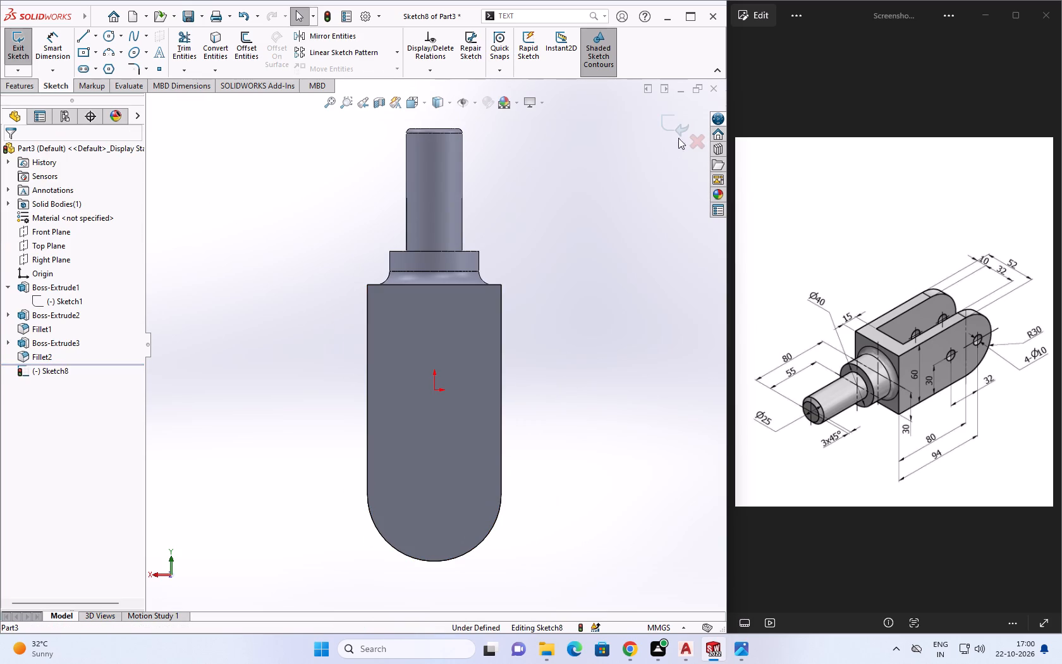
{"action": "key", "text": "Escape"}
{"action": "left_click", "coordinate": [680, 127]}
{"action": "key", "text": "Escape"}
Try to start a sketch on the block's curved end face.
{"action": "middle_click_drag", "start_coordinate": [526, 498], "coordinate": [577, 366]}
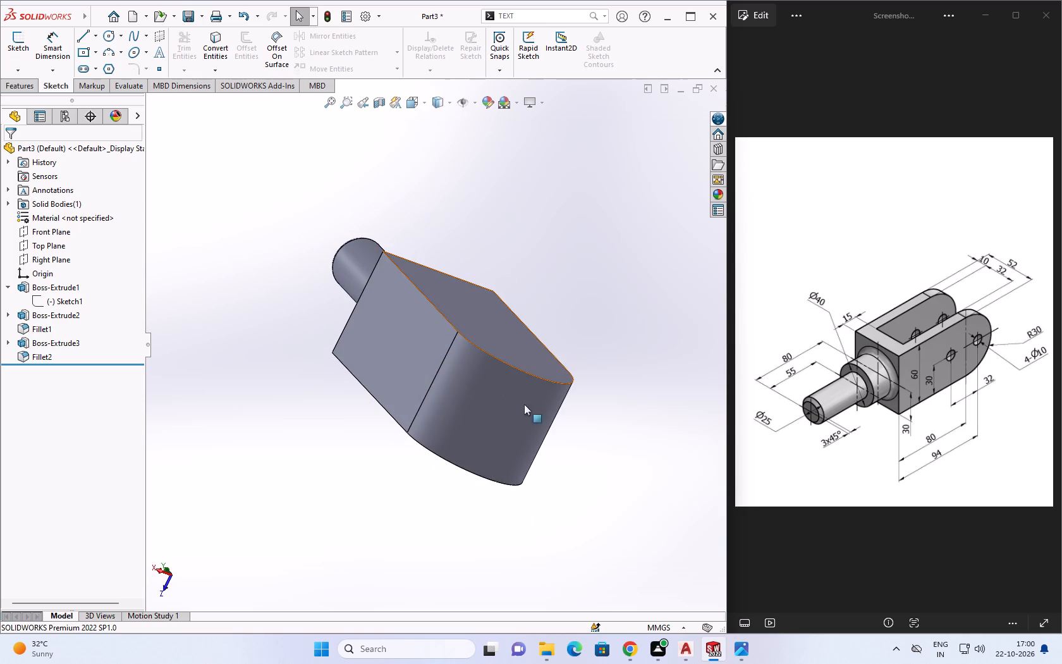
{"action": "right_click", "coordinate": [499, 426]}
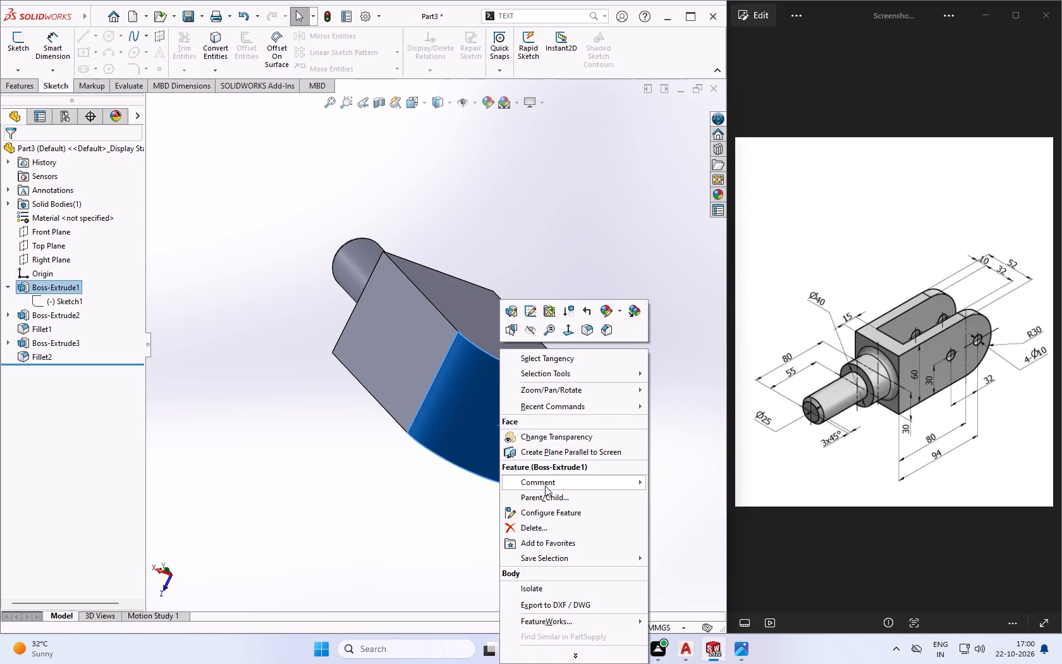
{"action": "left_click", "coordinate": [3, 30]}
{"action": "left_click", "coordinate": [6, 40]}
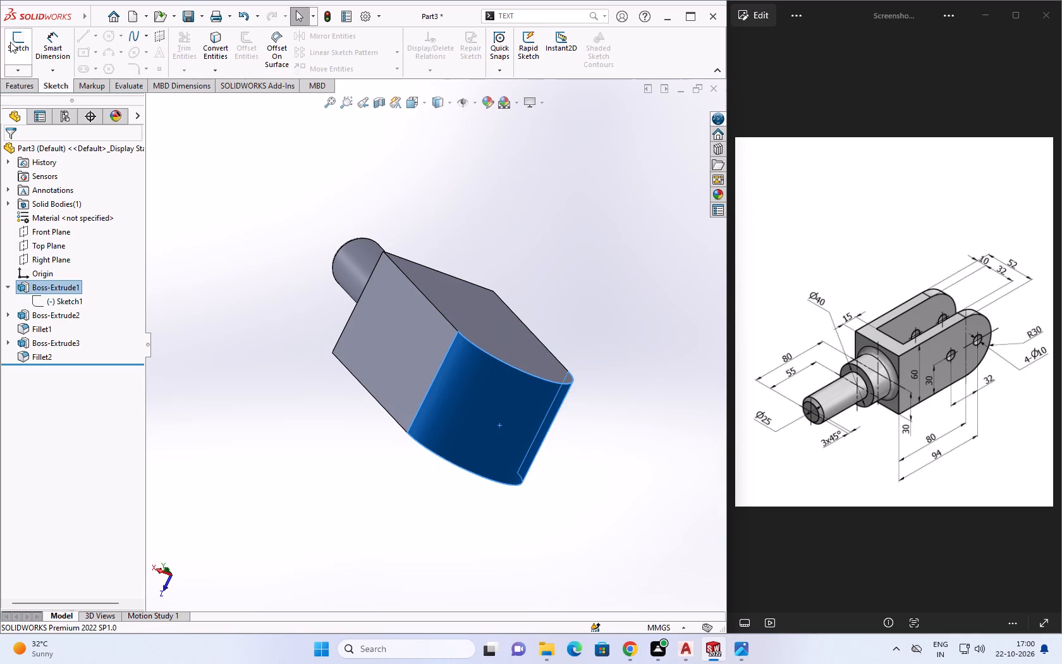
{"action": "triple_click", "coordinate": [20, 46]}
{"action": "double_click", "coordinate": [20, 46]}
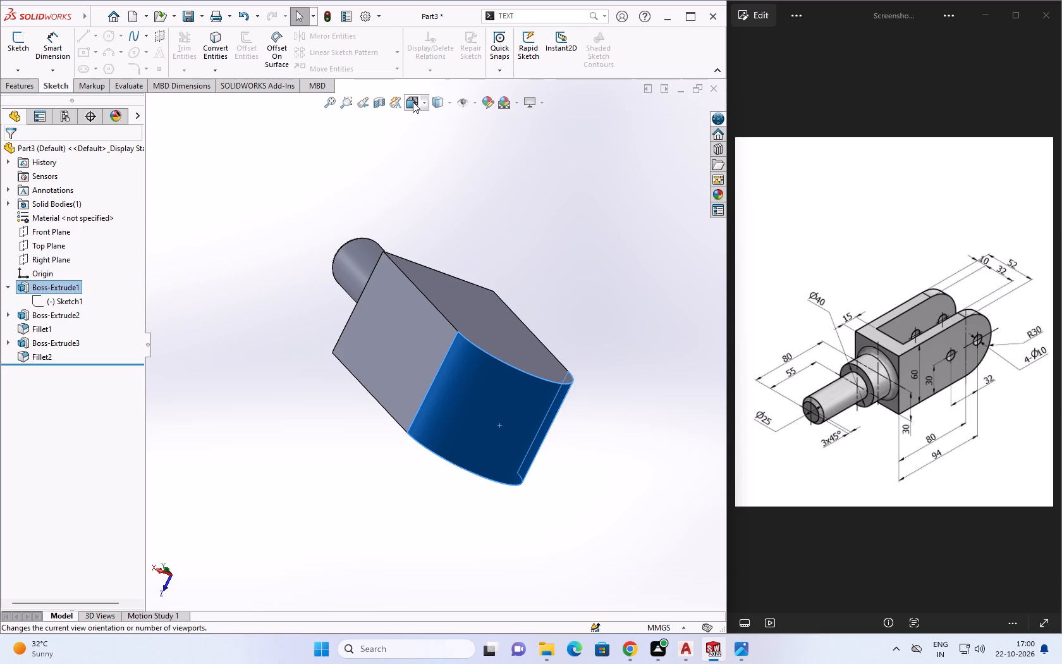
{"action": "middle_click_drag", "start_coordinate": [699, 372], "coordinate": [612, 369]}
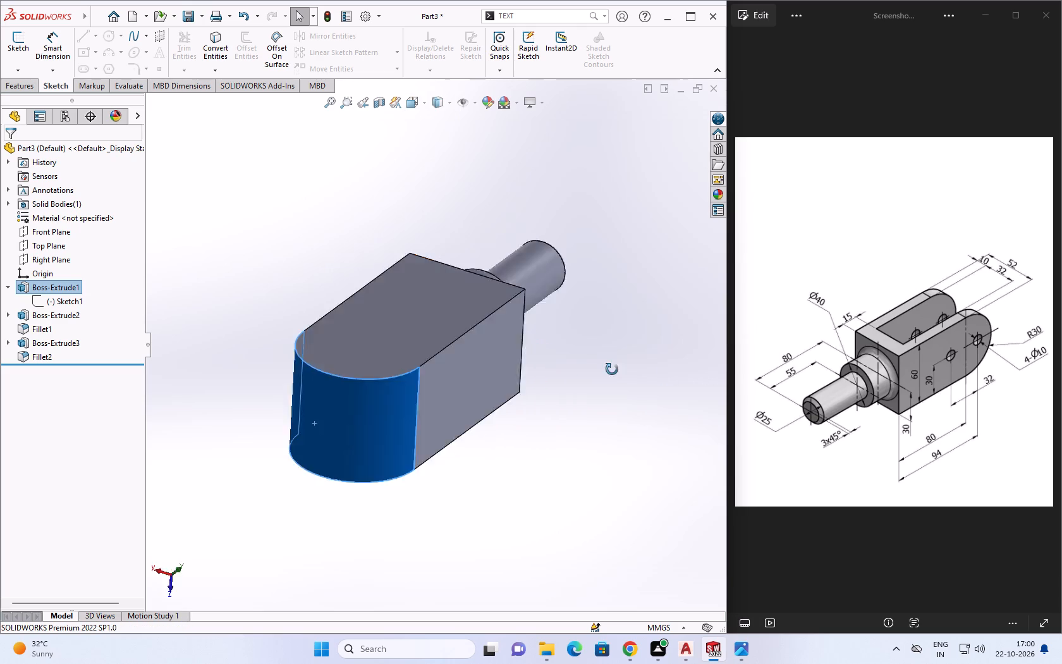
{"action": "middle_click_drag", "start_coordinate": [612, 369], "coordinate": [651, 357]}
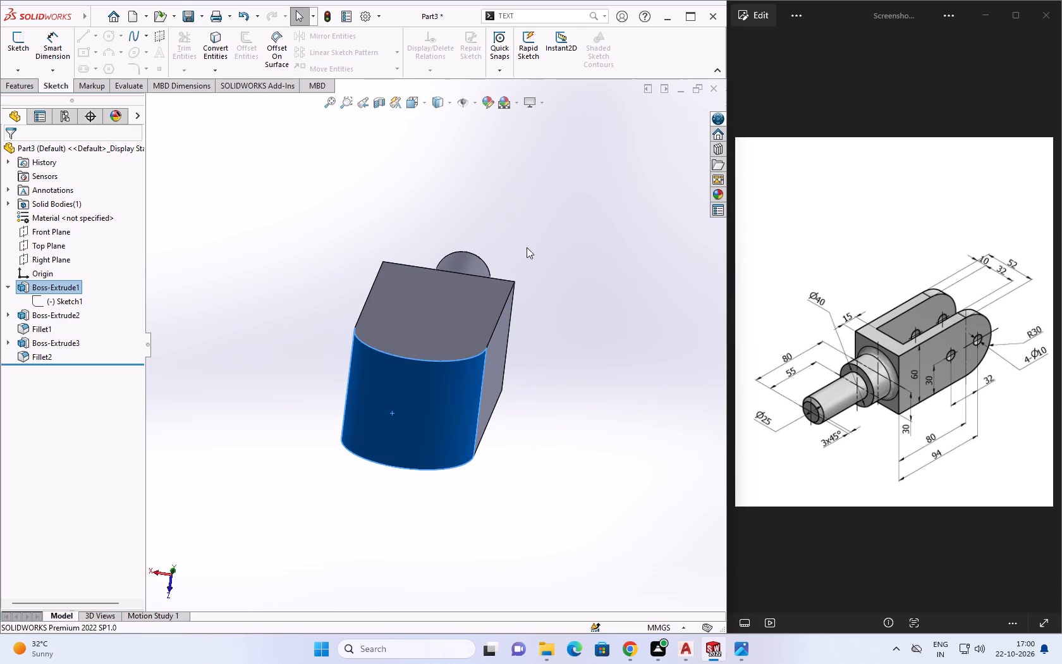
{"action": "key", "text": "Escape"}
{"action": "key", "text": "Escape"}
Open the block's extrude feature to review its settings, and close it without editing.
{"action": "middle_click_drag", "start_coordinate": [555, 438], "coordinate": [566, 477]}
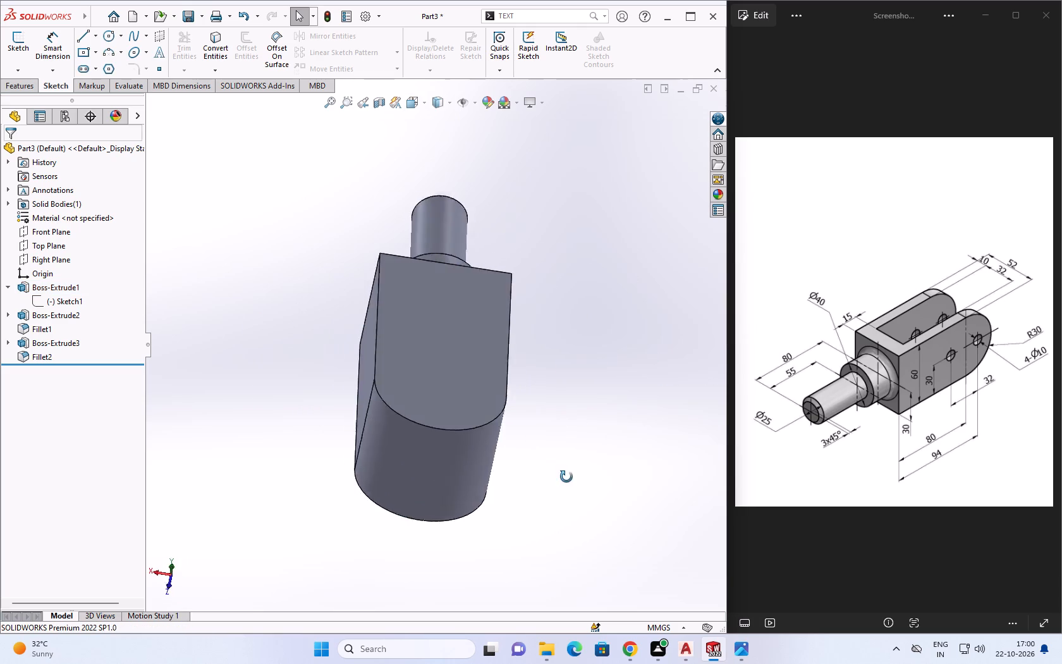
{"action": "middle_click_drag", "start_coordinate": [566, 477], "coordinate": [604, 578]}
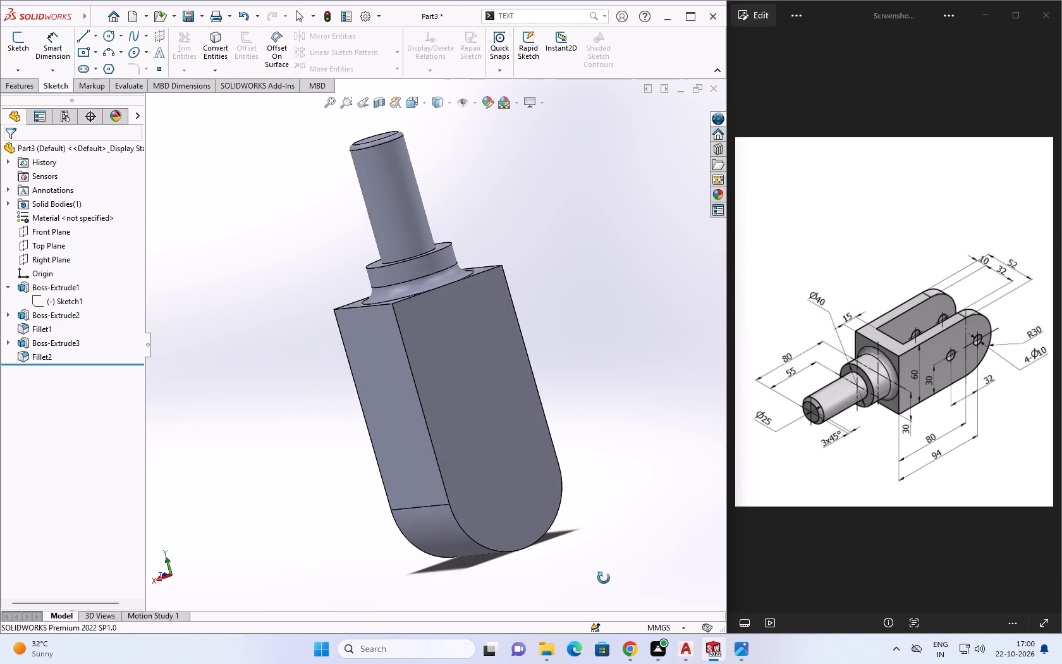
{"action": "middle_click_drag", "start_coordinate": [604, 578], "coordinate": [589, 611]}
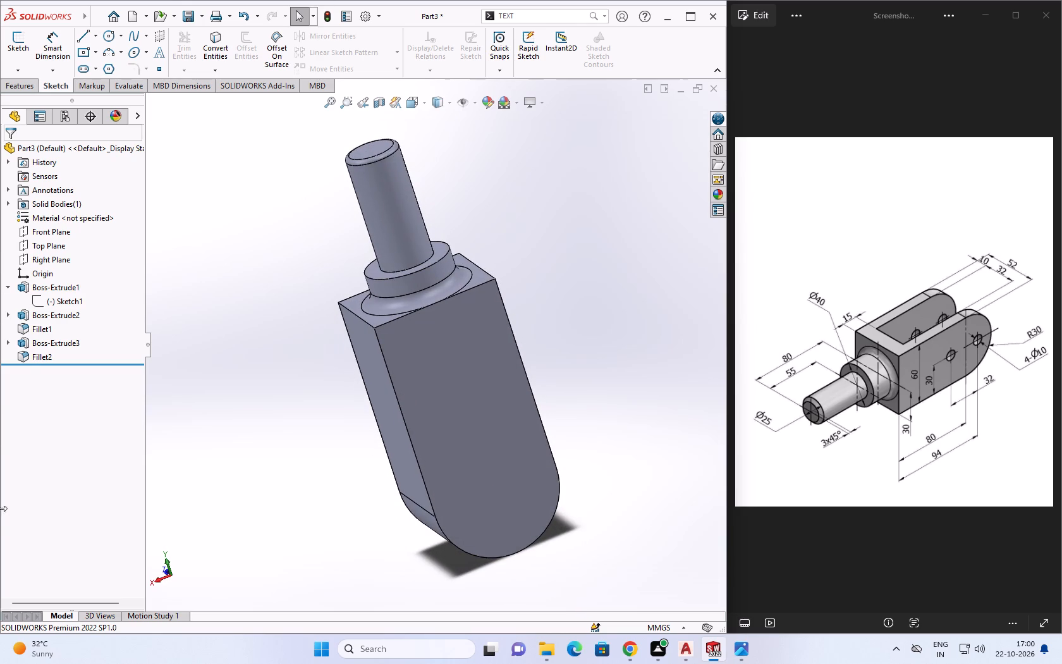
{"action": "middle_click_drag", "start_coordinate": [427, 558], "coordinate": [390, 413]}
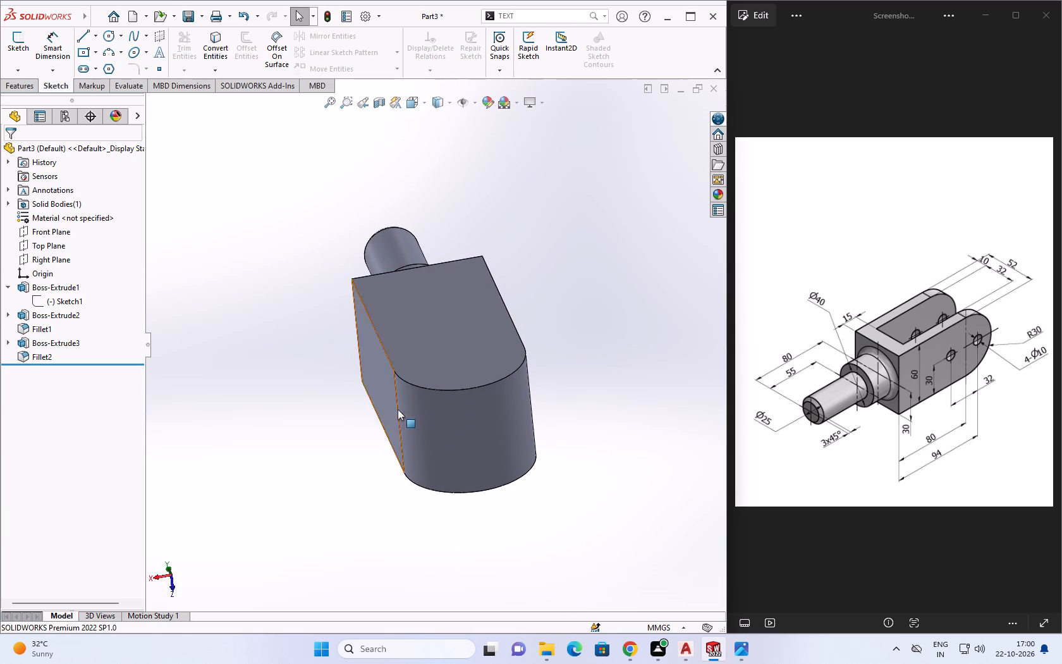
{"action": "left_click", "coordinate": [492, 415]}
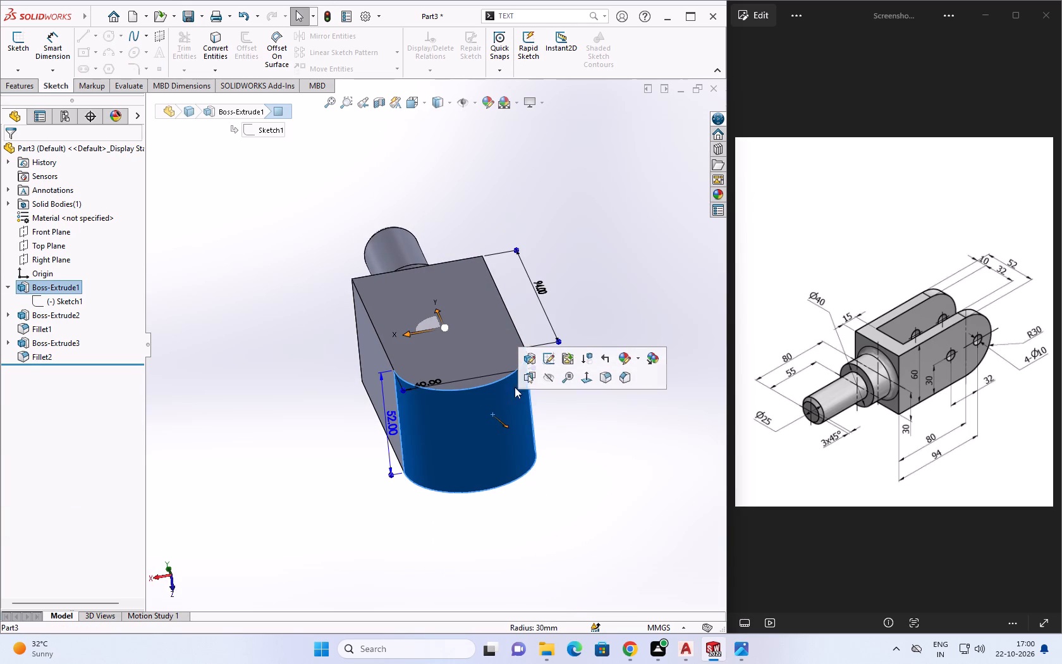
{"action": "left_click", "coordinate": [530, 360]}
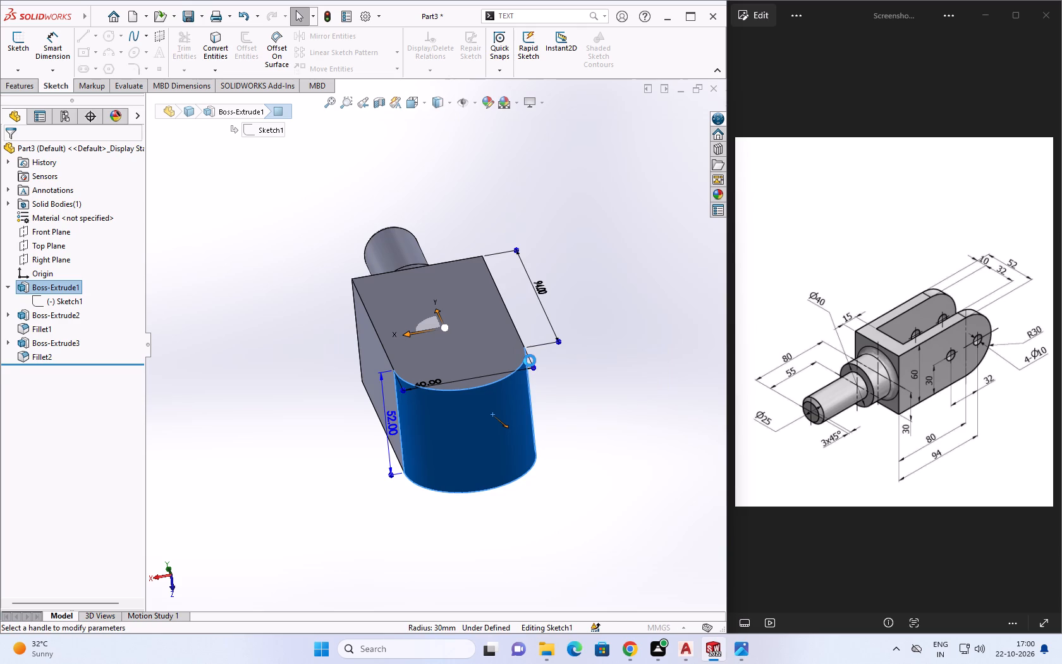
{"action": "middle_click_drag", "start_coordinate": [529, 417], "coordinate": [535, 488]}
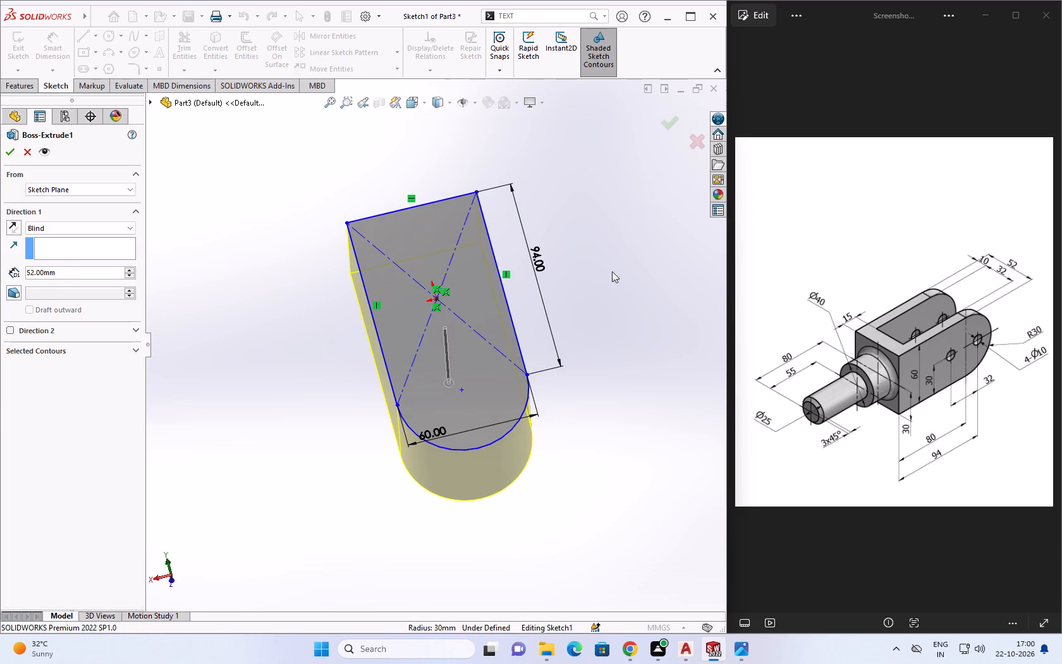
{"action": "left_click", "coordinate": [673, 122]}
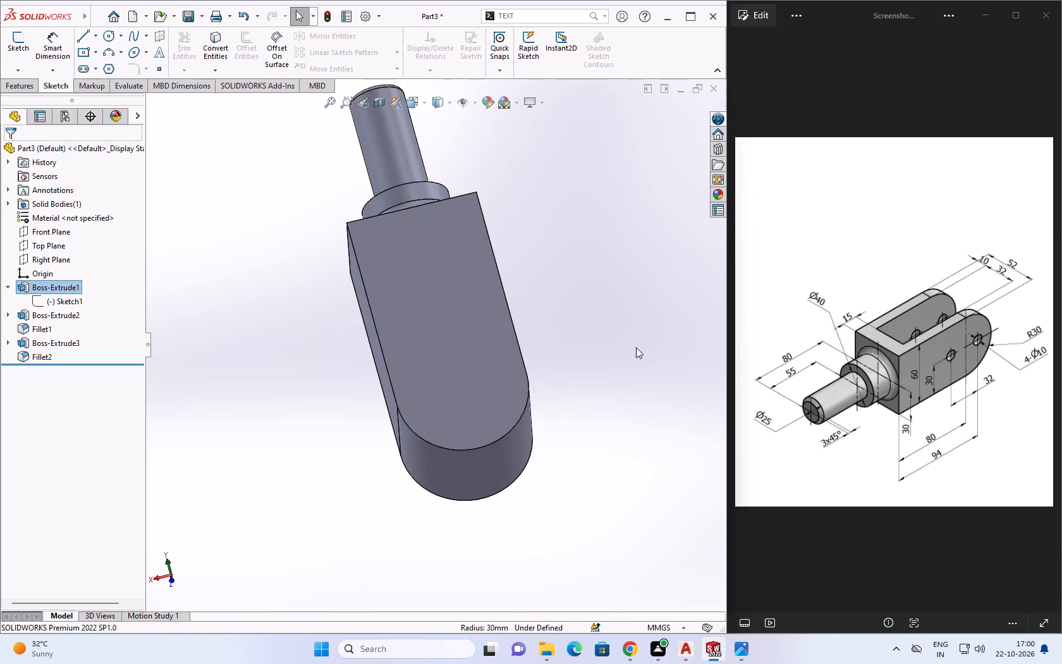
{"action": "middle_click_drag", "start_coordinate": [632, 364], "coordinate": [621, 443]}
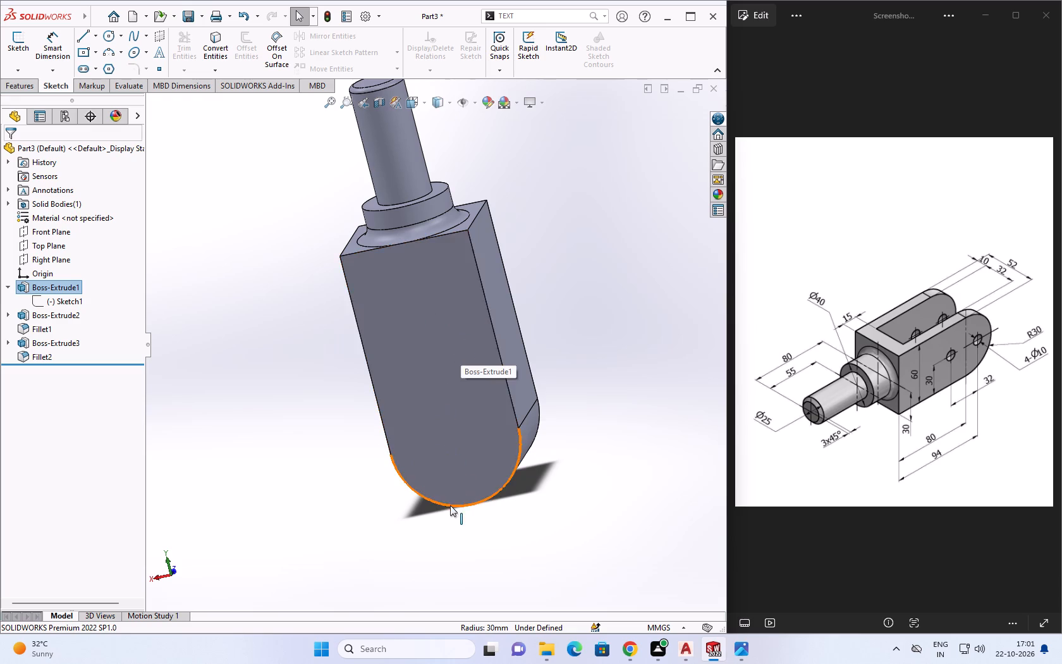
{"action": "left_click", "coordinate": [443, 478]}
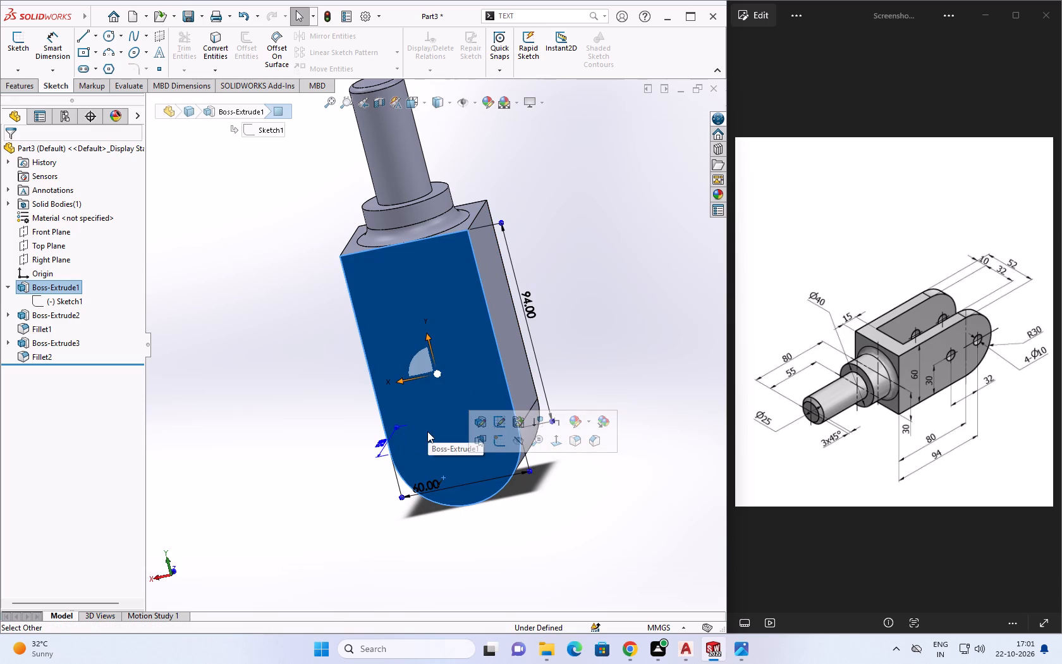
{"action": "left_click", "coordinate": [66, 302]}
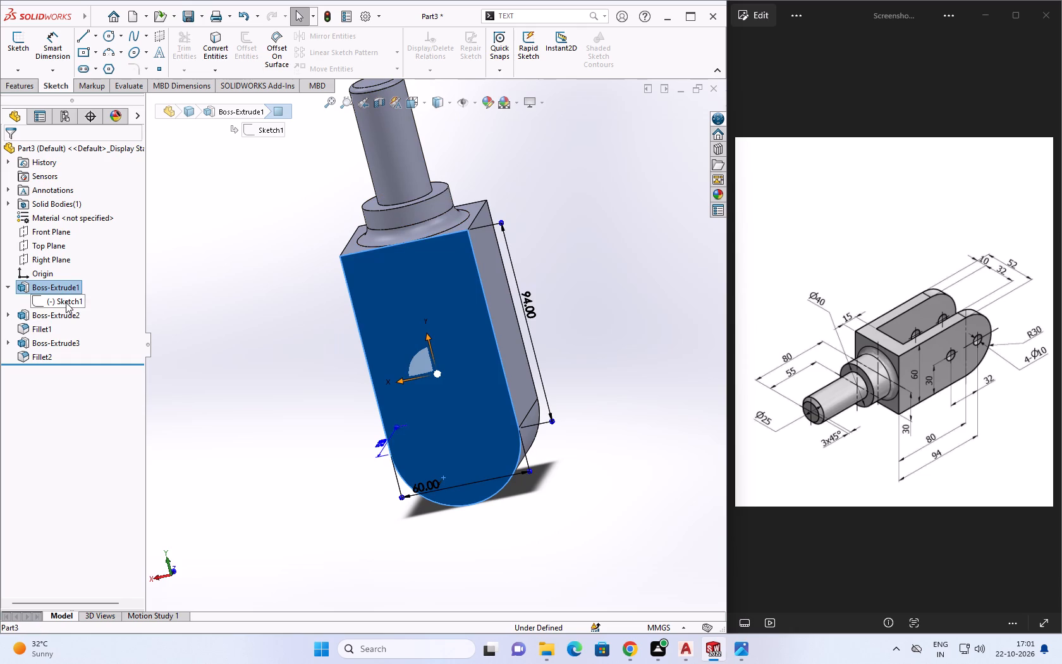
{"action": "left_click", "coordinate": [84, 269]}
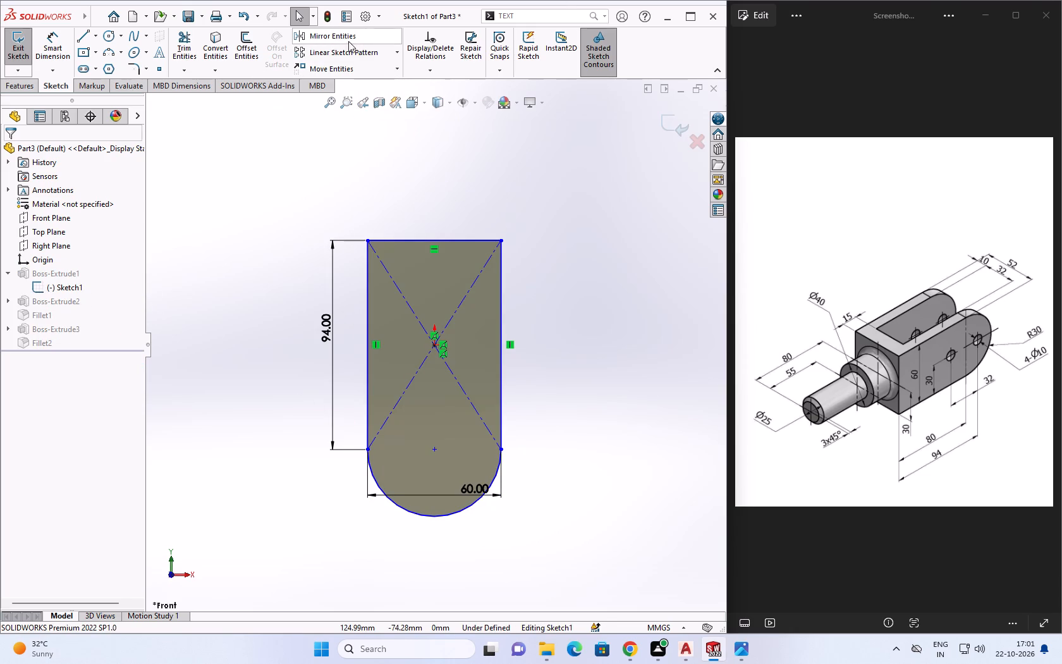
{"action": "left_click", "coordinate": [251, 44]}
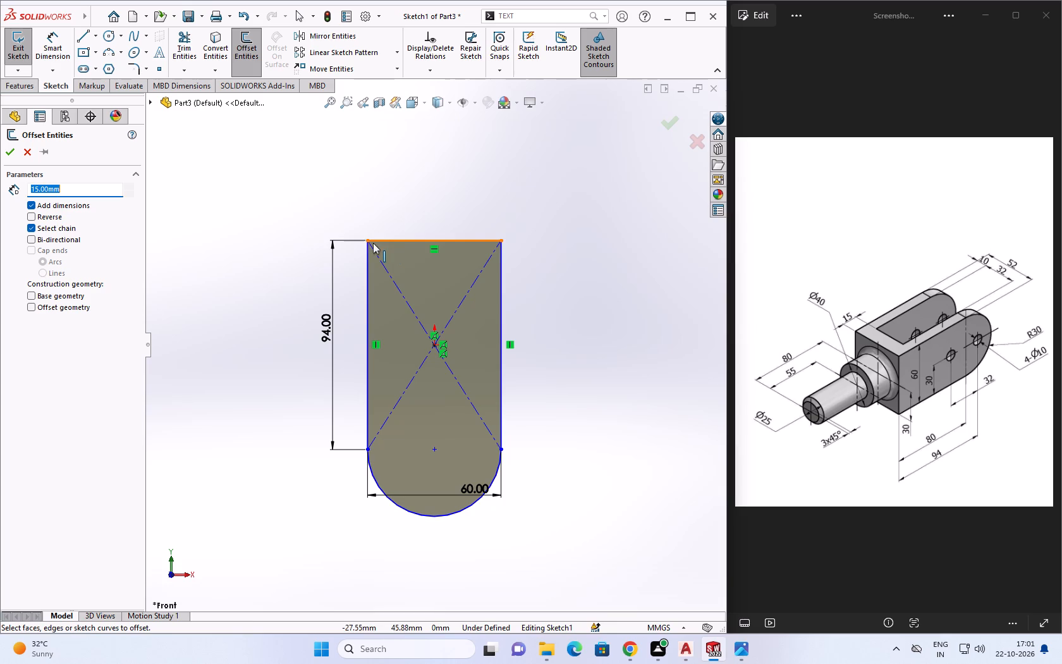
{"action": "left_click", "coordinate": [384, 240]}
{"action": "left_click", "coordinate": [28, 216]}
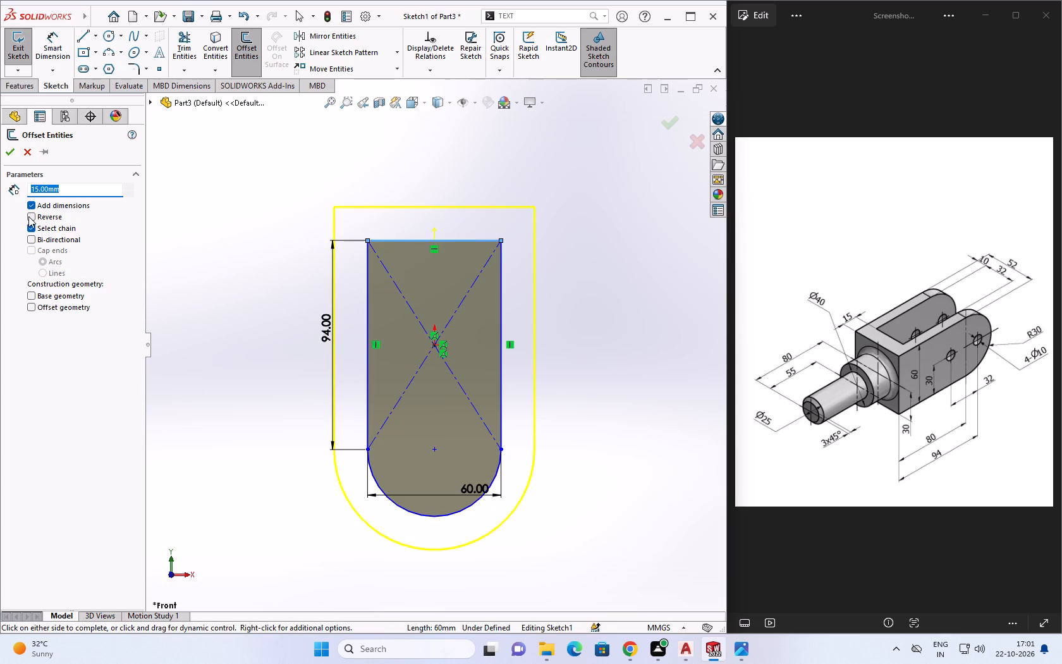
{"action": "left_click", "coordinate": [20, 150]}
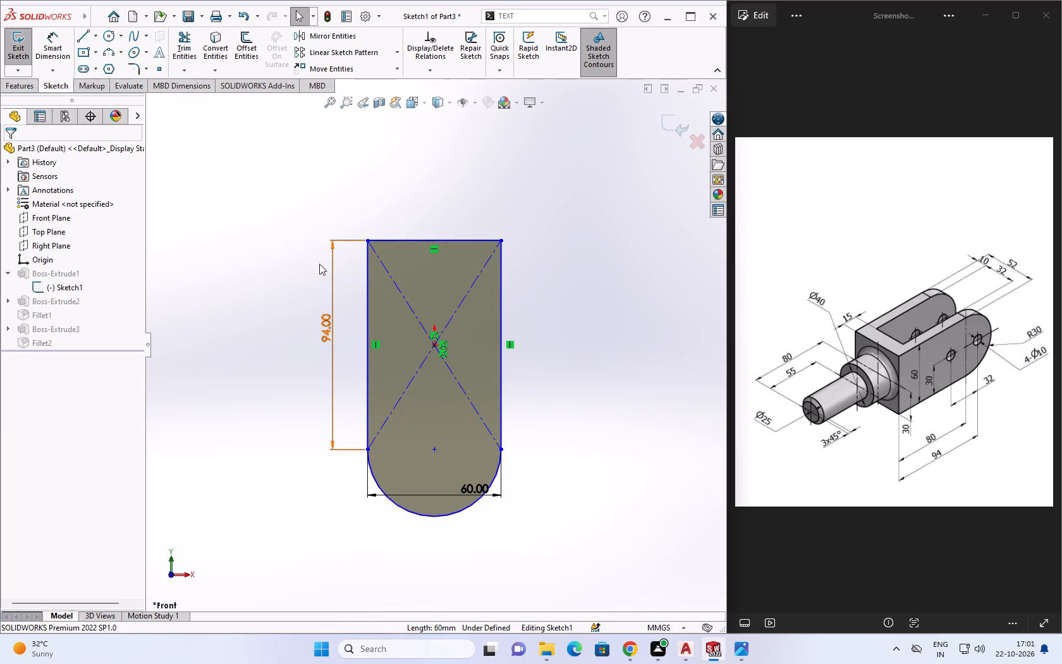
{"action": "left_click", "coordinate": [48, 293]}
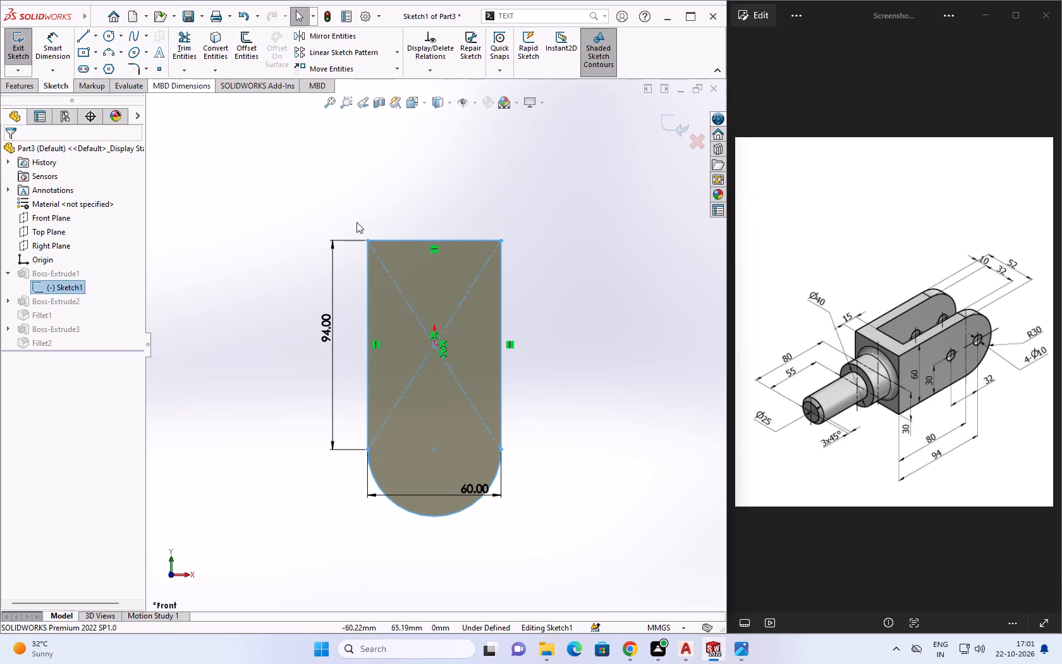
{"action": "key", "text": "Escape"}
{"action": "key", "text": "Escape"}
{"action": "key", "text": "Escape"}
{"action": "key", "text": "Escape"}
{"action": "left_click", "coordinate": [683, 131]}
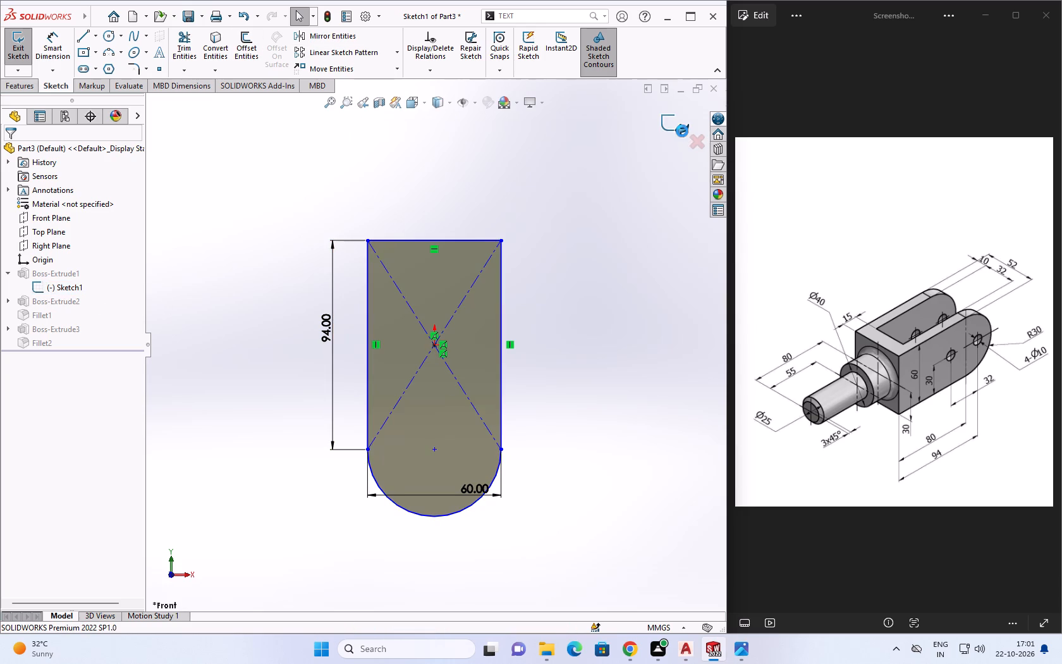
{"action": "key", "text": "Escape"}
Edit the block's base profile sketch and offset its whole outline 15 mm inward.
{"action": "left_click", "coordinate": [39, 301]}
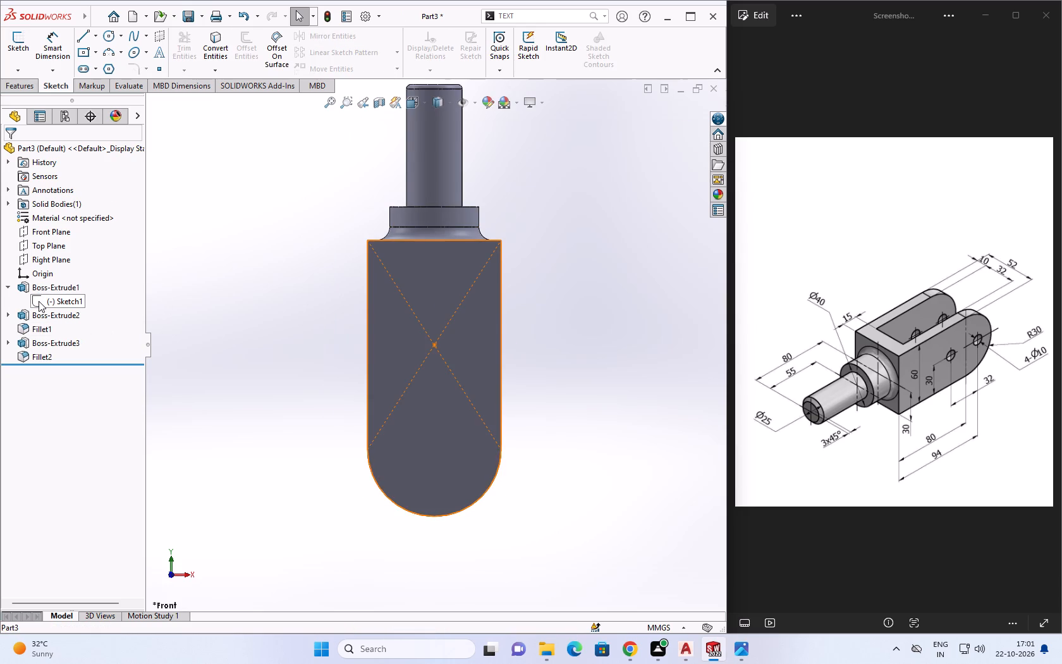
{"action": "left_click", "coordinate": [49, 269]}
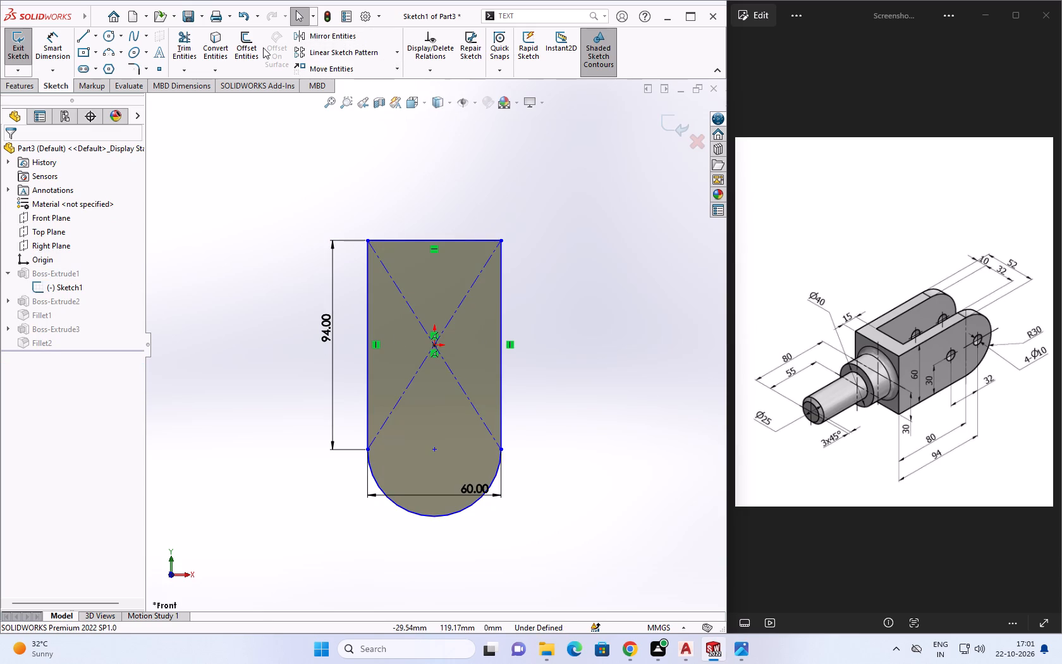
{"action": "left_click", "coordinate": [403, 247]}
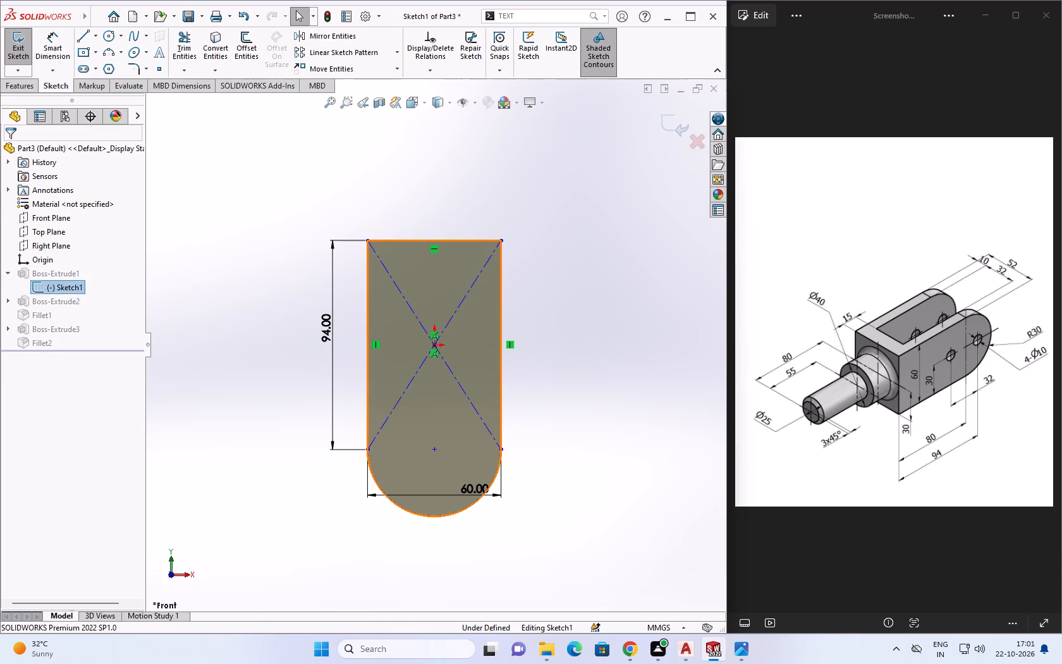
{"action": "left_click", "coordinate": [254, 55]}
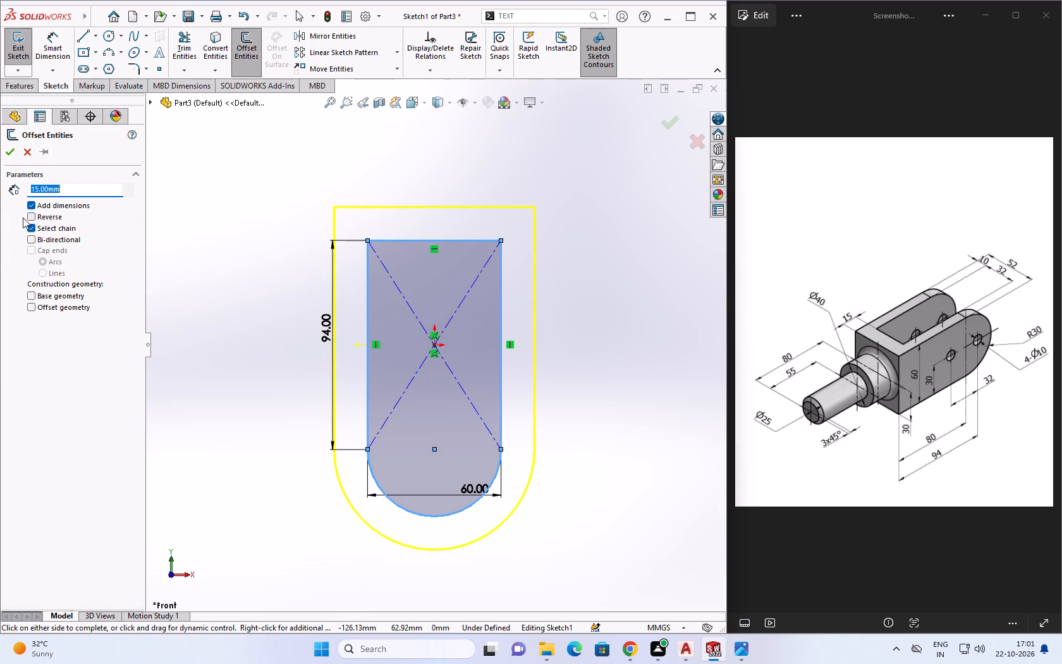
{"action": "left_click", "coordinate": [28, 216]}
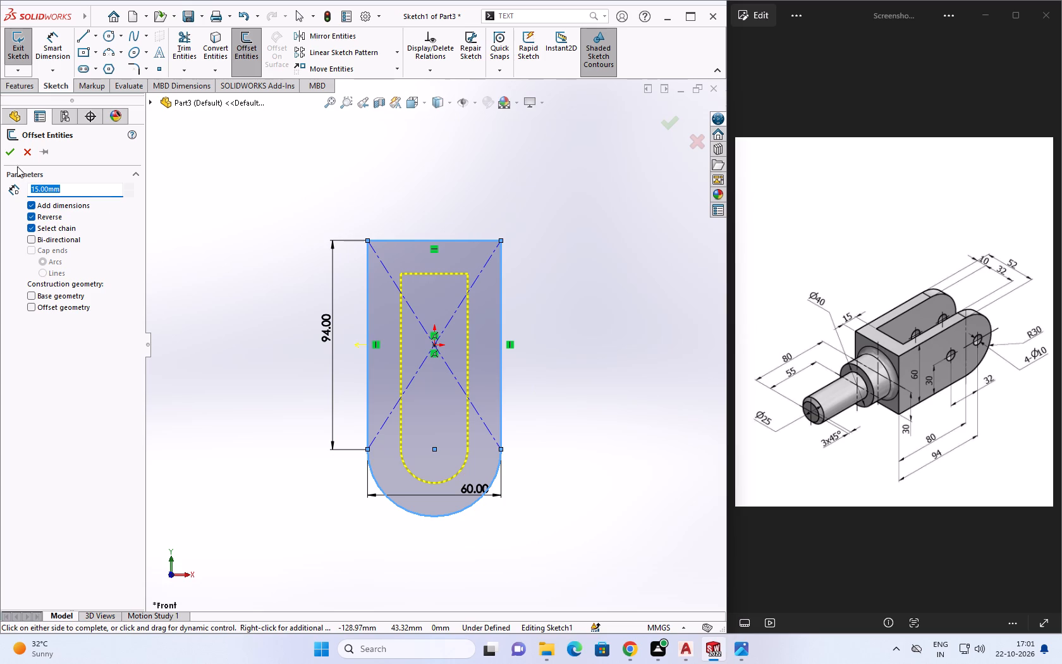
{"action": "left_click", "coordinate": [9, 151]}
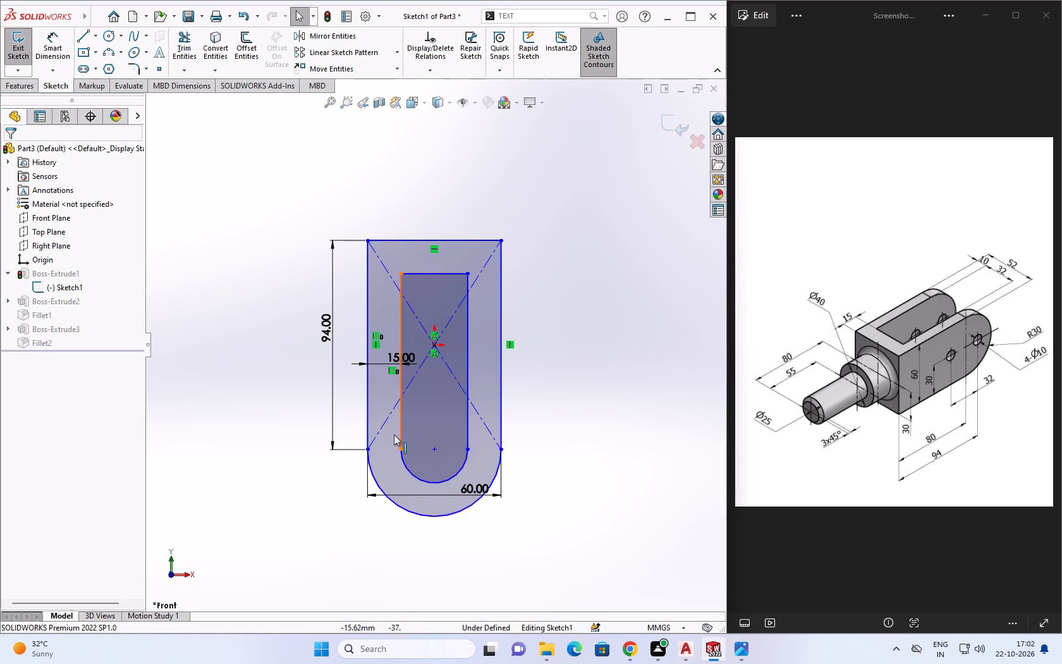
Draw a horizontal construction line between the left ends of the outer and inner arcs, bridging the left leg.
{"action": "scroll", "coordinate": [375, 464], "scroll_direction": "down", "scroll_amount": 6}
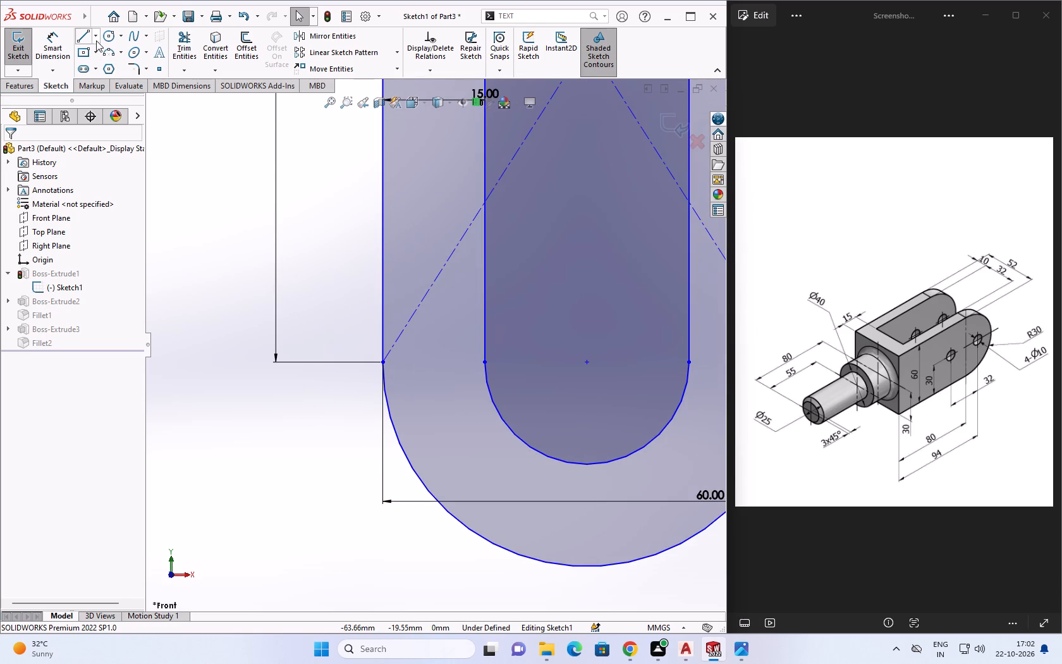
{"action": "left_click", "coordinate": [95, 39]}
{"action": "left_click", "coordinate": [87, 68]}
{"action": "left_click", "coordinate": [381, 363]}
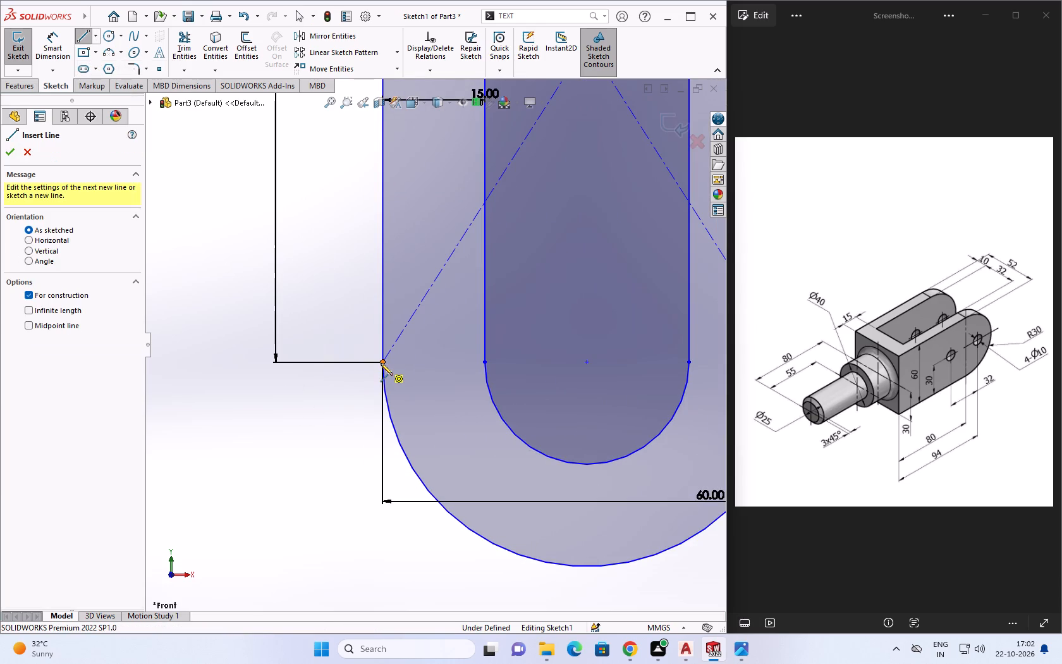
{"action": "left_click", "coordinate": [483, 365]}
{"action": "key", "text": "Escape"}
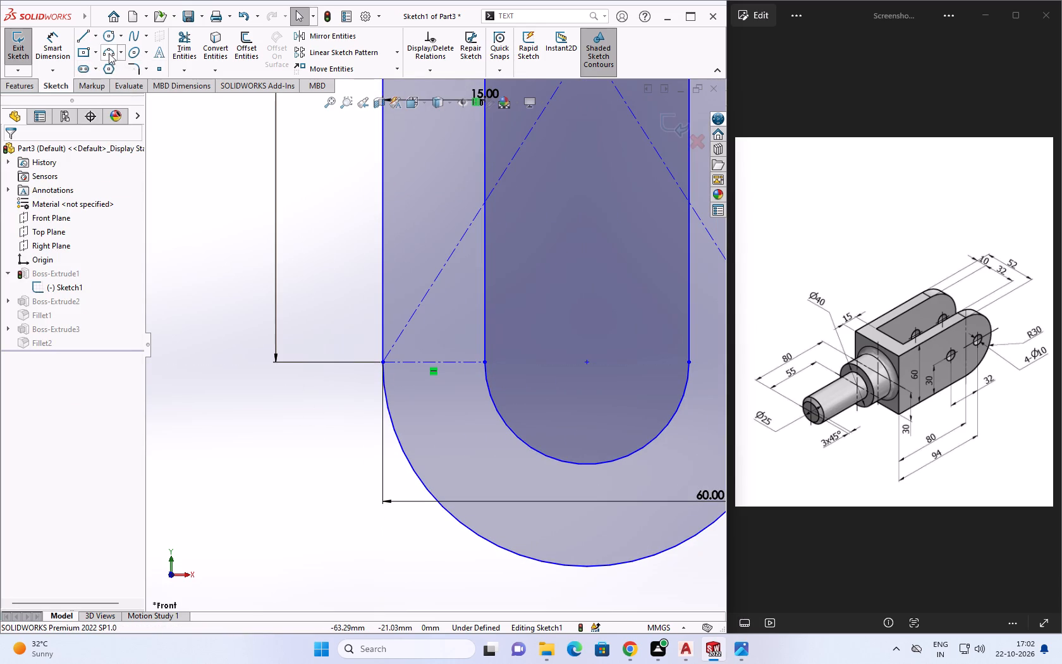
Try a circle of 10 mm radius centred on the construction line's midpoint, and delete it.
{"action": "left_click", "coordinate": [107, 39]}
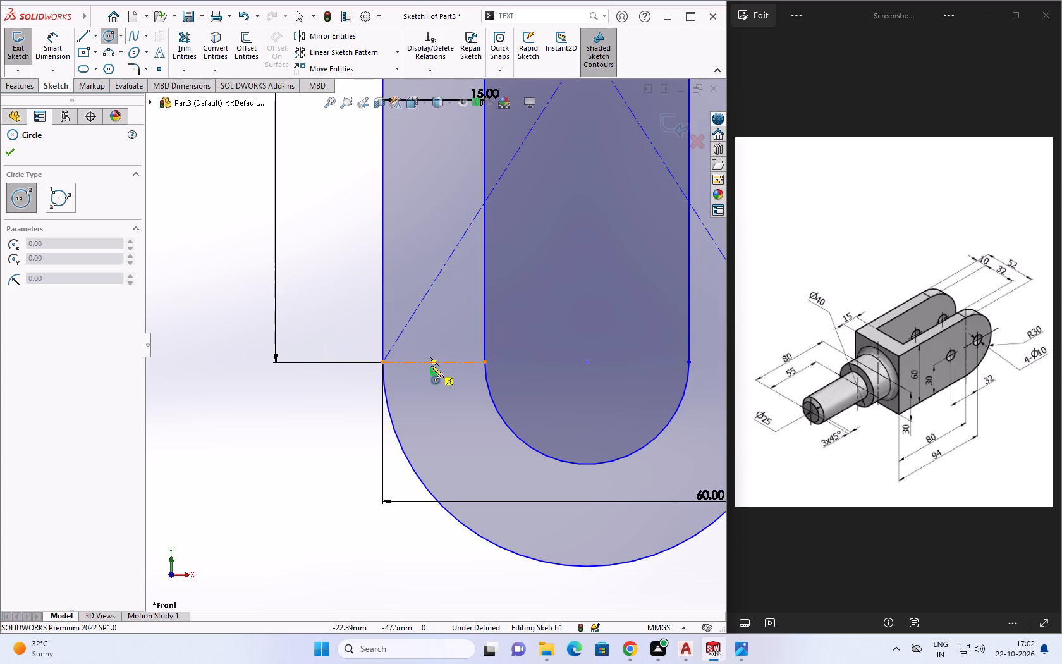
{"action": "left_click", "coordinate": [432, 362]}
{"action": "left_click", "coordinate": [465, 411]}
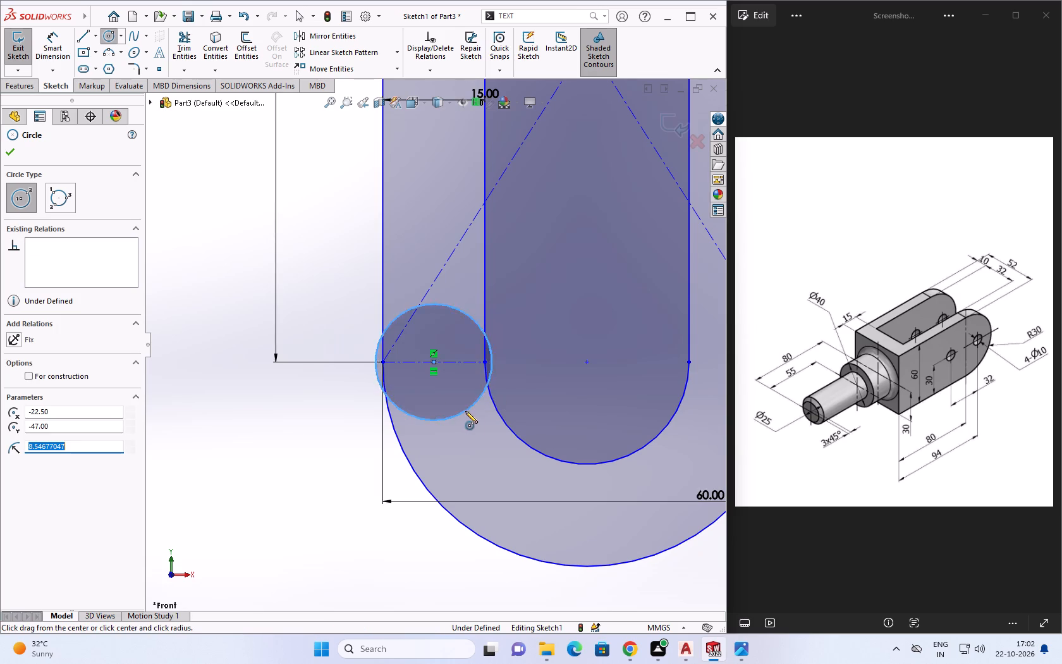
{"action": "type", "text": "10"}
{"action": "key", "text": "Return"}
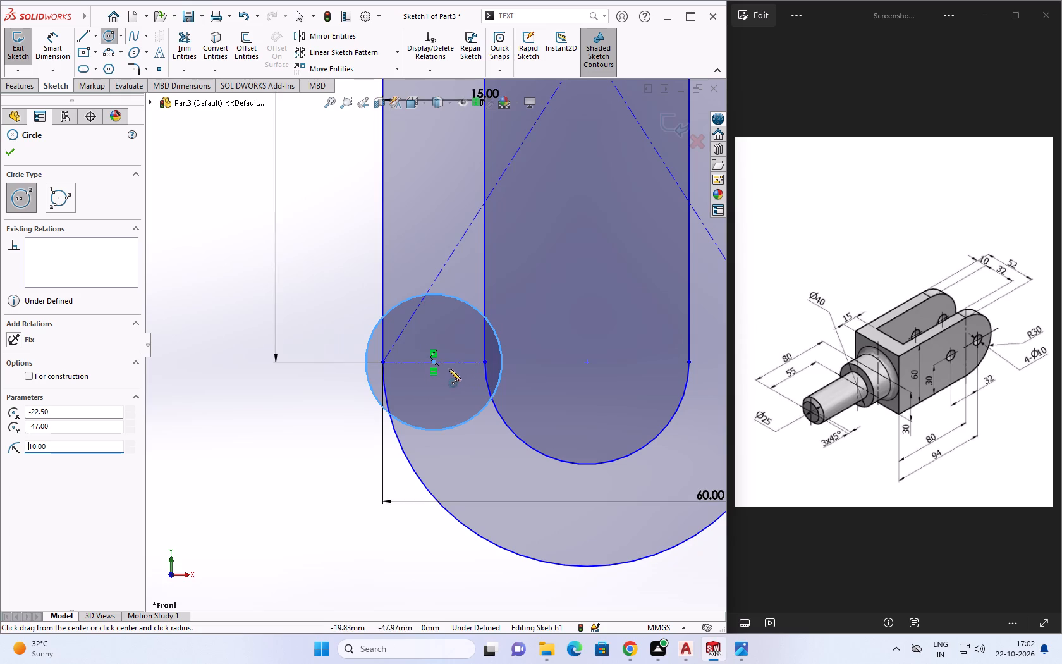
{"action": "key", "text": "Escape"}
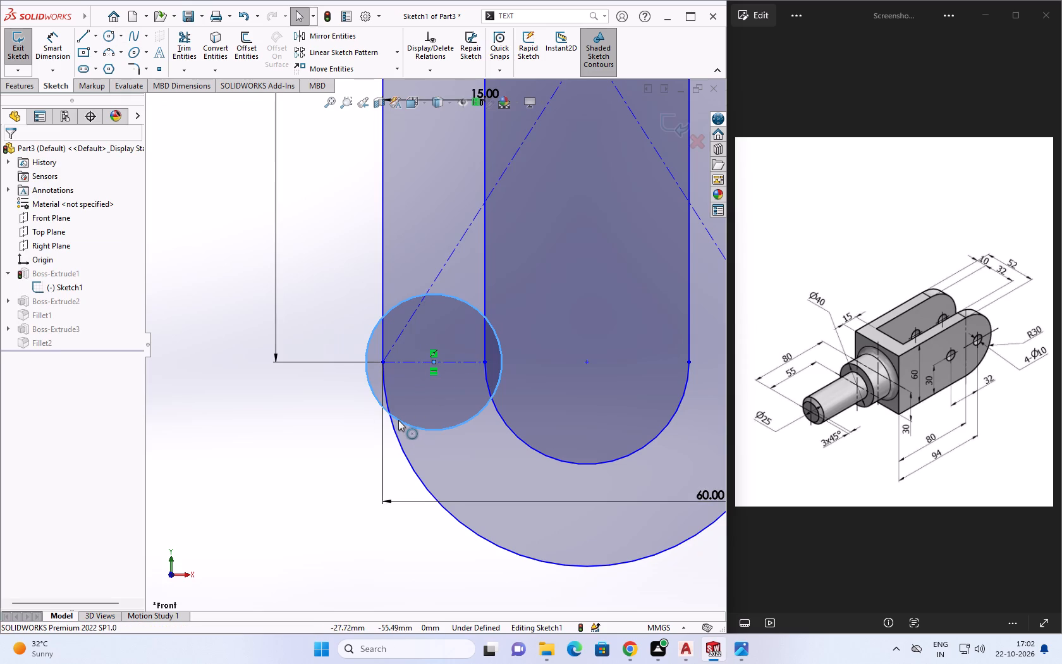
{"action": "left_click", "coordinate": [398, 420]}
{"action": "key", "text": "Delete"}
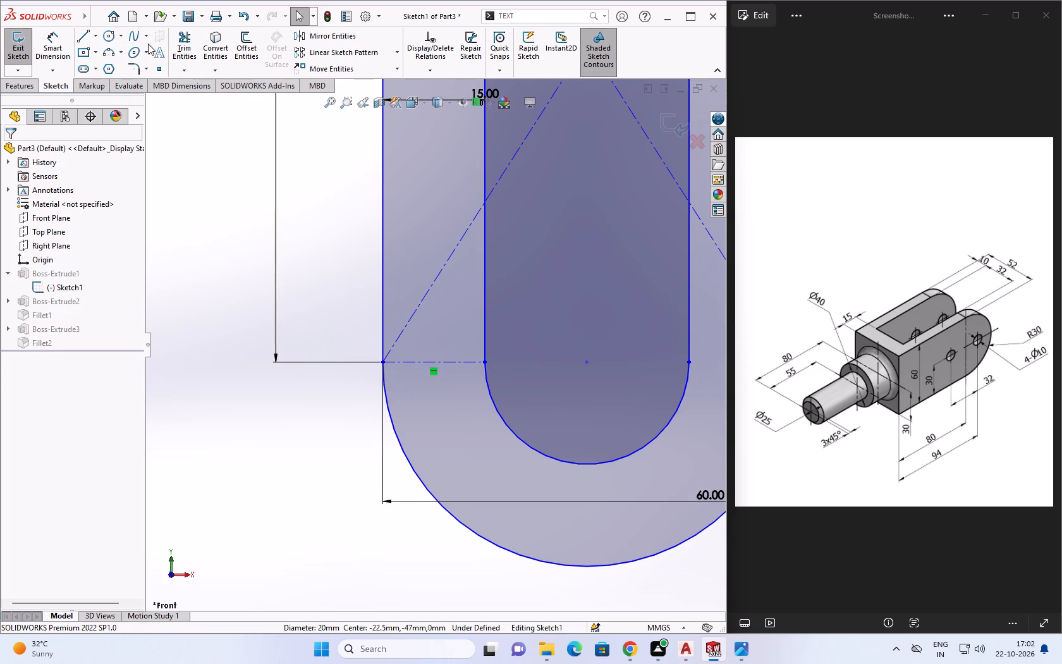
Sketch a circle of 7.5 mm radius centred on the construction line's midpoint, reaching the inner profile's lower-left corner point.
{"action": "left_click", "coordinate": [113, 37]}
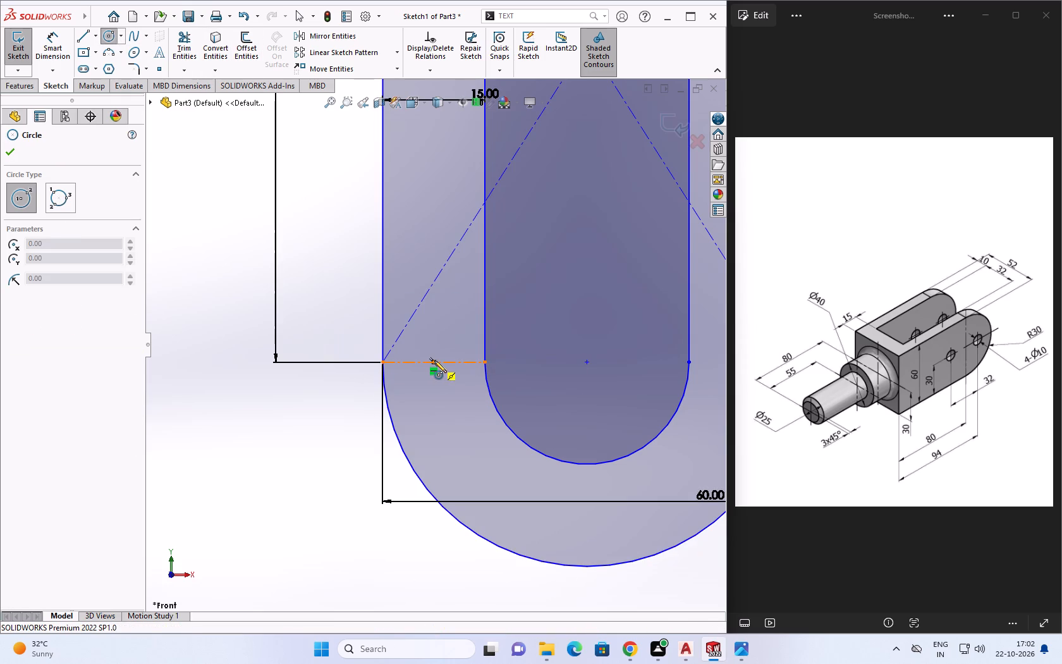
{"action": "left_click", "coordinate": [434, 360]}
{"action": "left_click", "coordinate": [484, 364]}
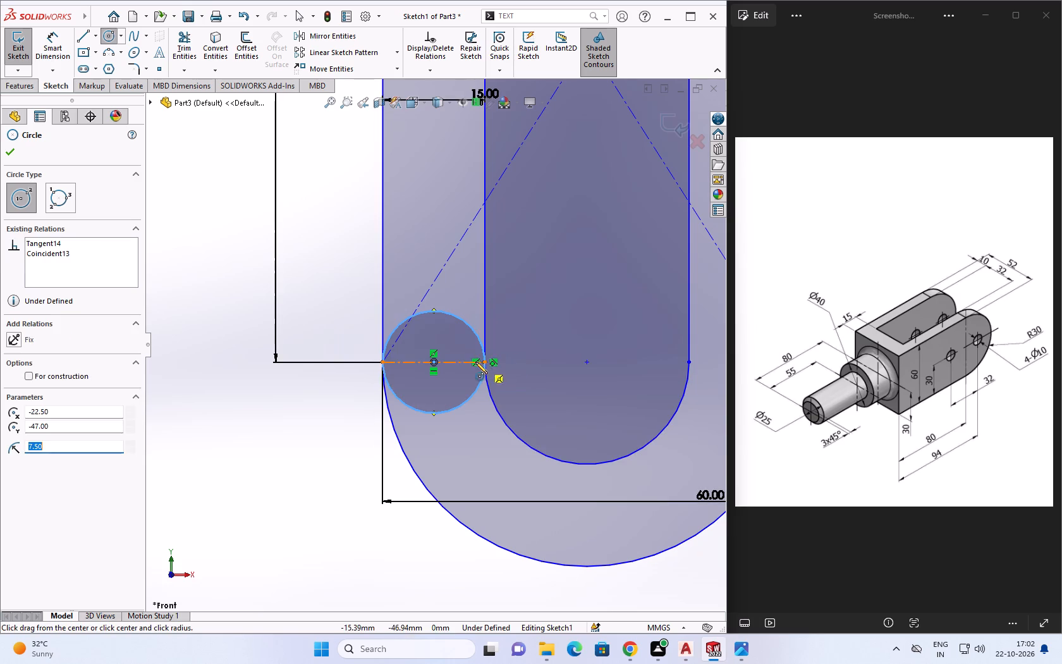
{"action": "key", "text": "Escape"}
Trim away the small circle's upper half and both large end arcs, leaving a rounded tip on the left leg.
{"action": "left_click", "coordinate": [186, 58]}
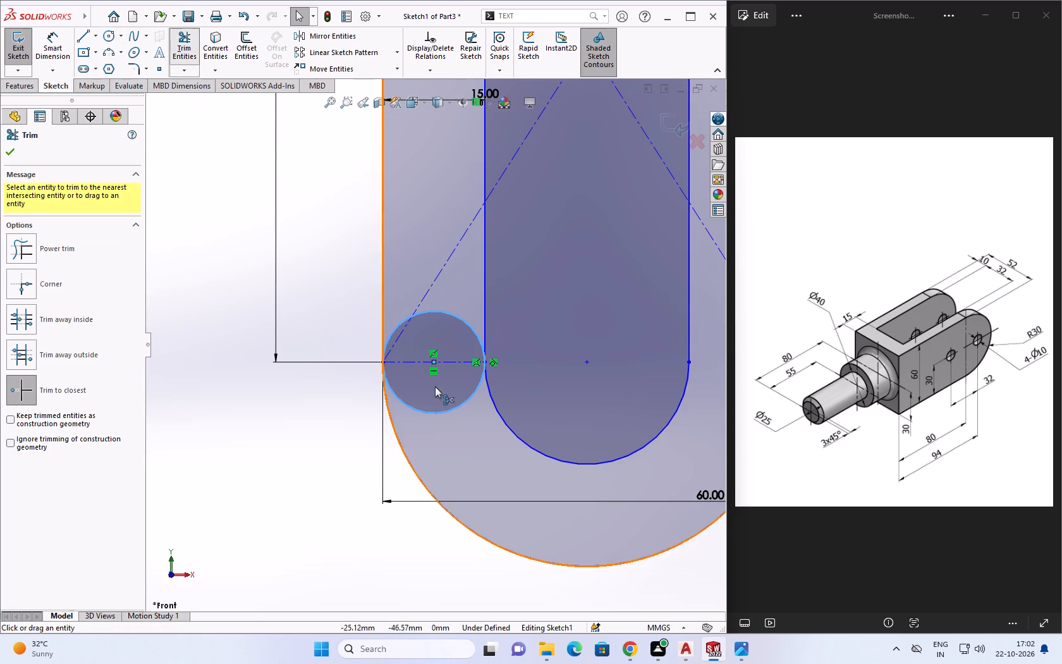
{"action": "left_click", "coordinate": [475, 328]}
{"action": "left_click", "coordinate": [403, 322]}
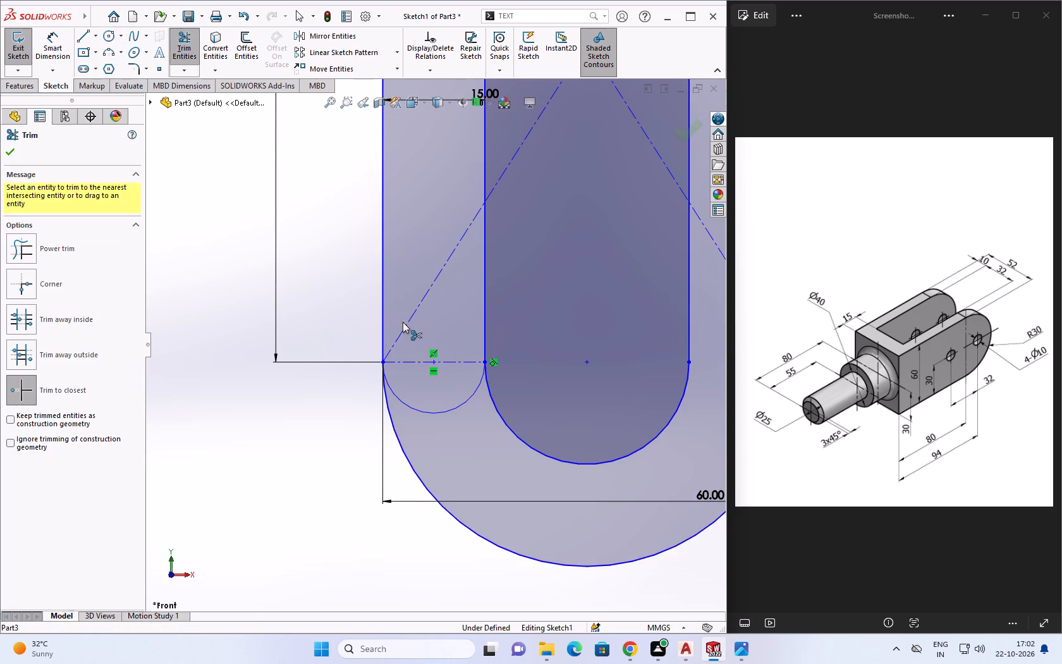
{"action": "left_click", "coordinate": [411, 468]}
{"action": "left_click", "coordinate": [511, 430]}
{"action": "scroll", "coordinate": [559, 438], "scroll_direction": "down", "scroll_amount": 4}
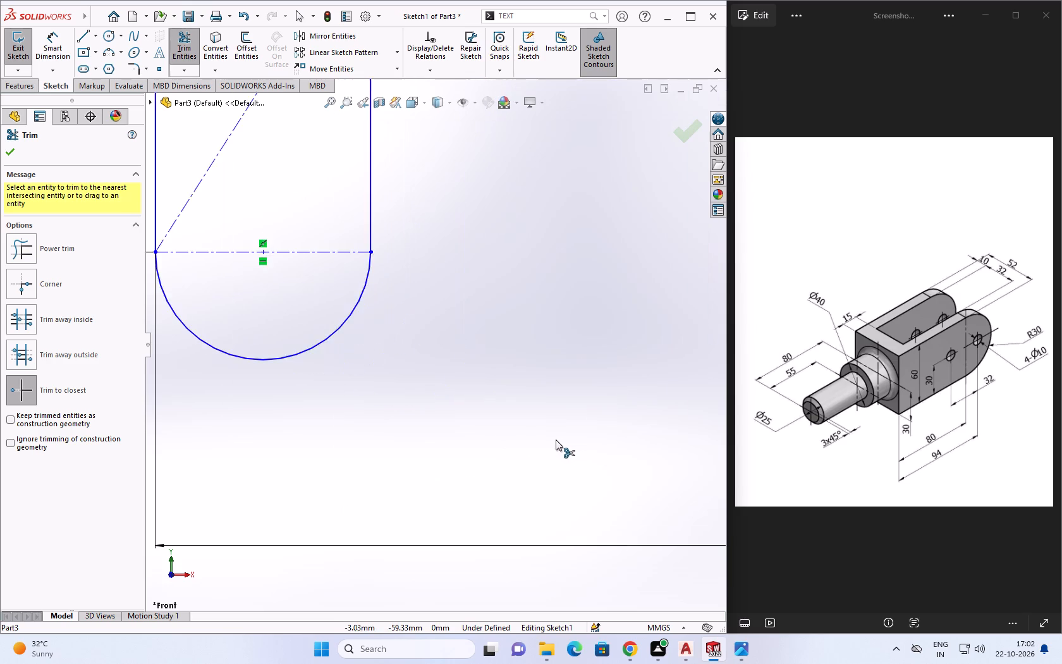
{"action": "scroll", "coordinate": [556, 440], "scroll_direction": "up", "scroll_amount": 10}
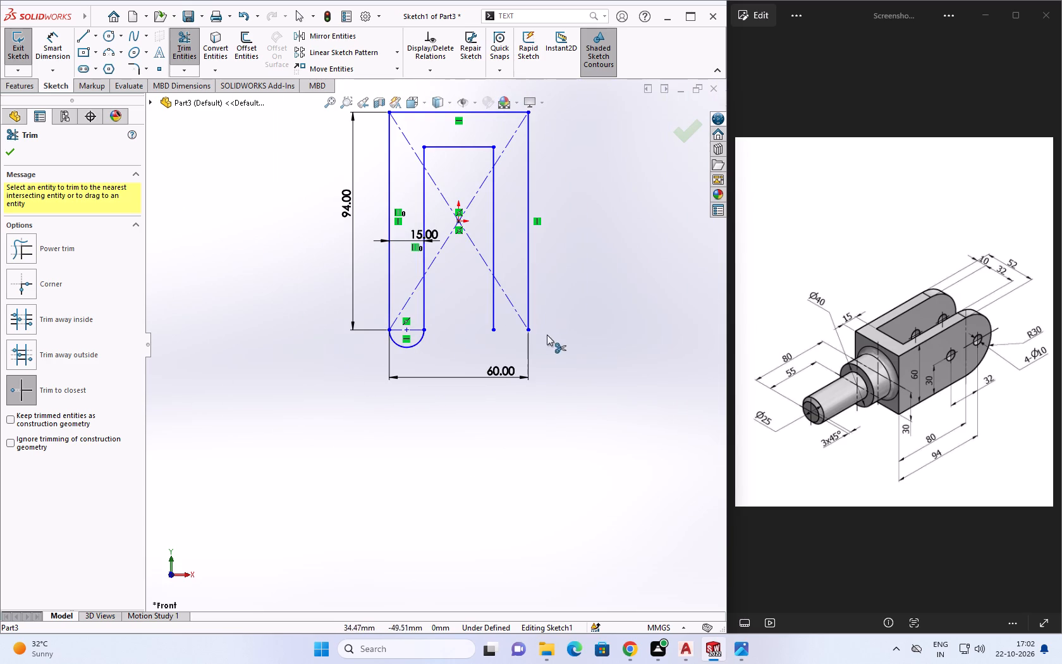
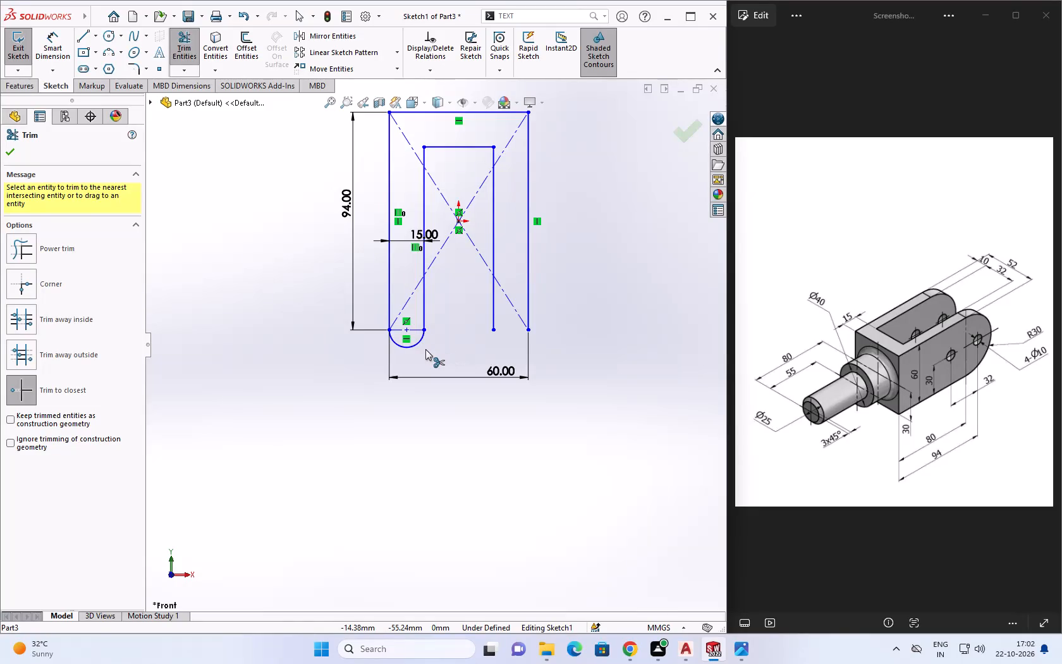
Undo the fork-profile edits in the base sketch, including the 15 mm inner offset, and return to the solid block.
{"action": "key", "text": "ctrl+z"}
{"action": "key", "text": "ctrl+z"}
{"action": "key", "text": "ctrl+z"}
{"action": "key", "text": "ctrl+z"}
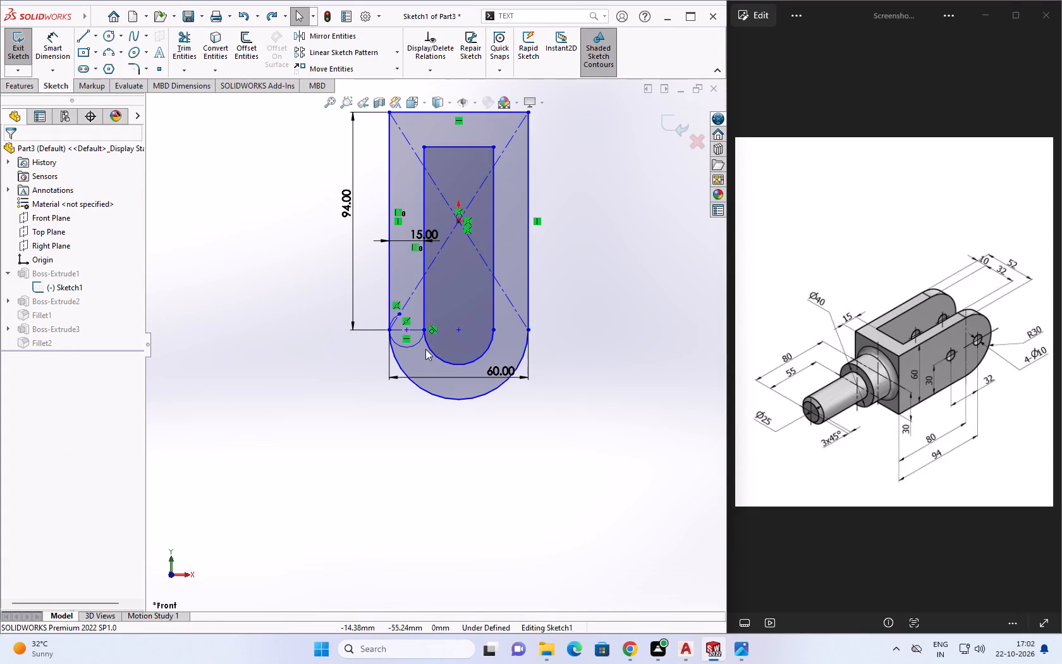
{"action": "key", "text": "ctrl+z"}
{"action": "key", "text": "ctrl+z"}
{"action": "key", "text": "ctrl+z"}
{"action": "key", "text": "ctrl+z"}
{"action": "key", "text": "ctrl+z"}
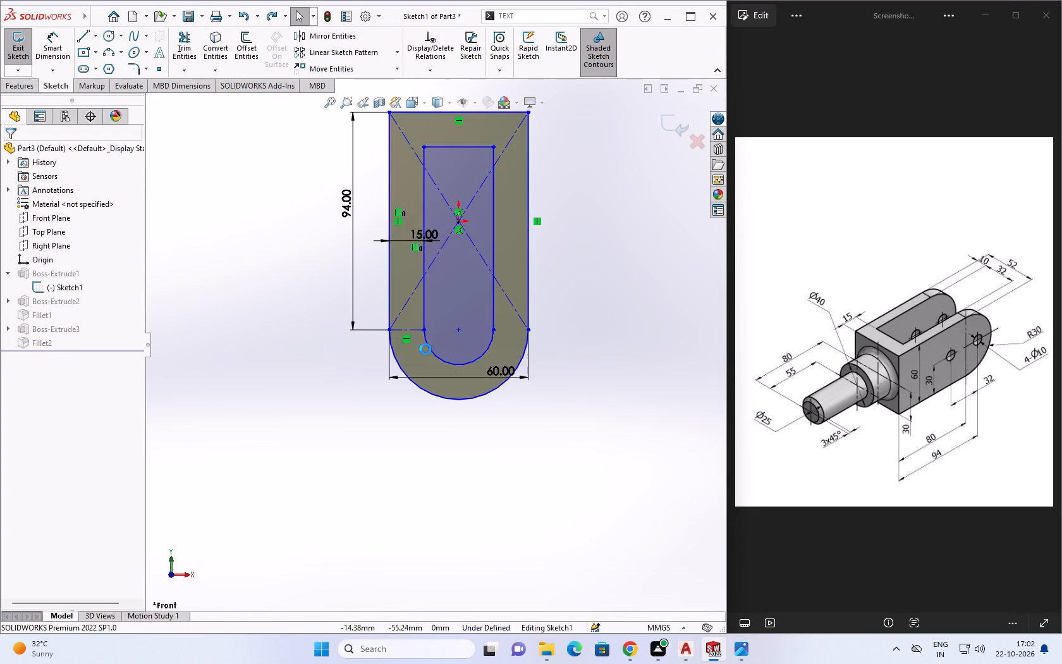
{"action": "key", "text": "ctrl+z"}
{"action": "key", "text": "ctrl+z"}
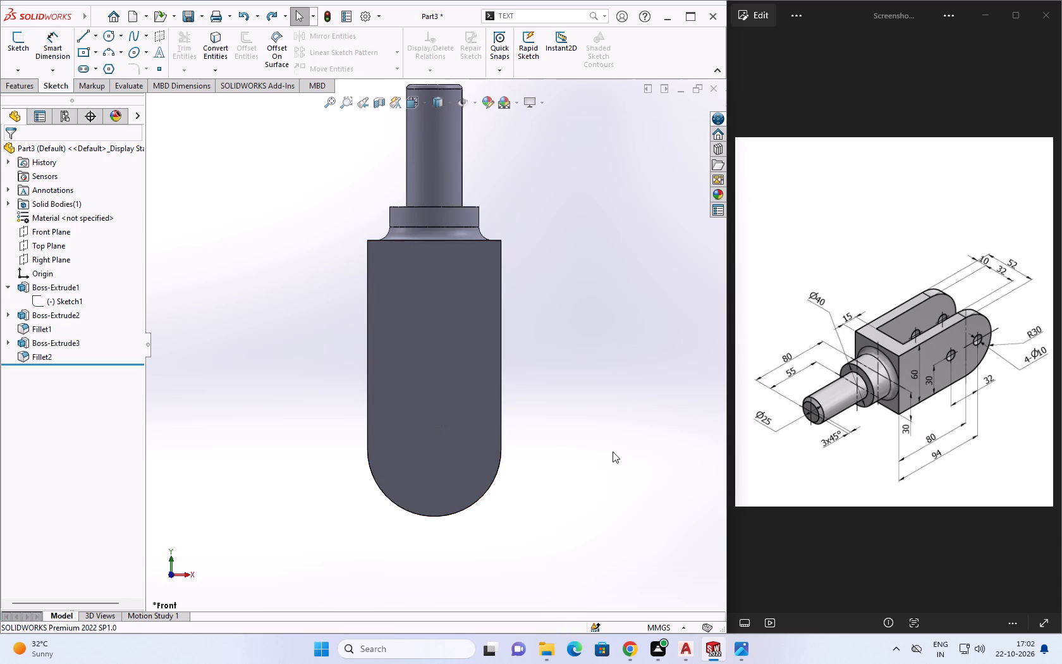
Start a new sketch on the block's flat rectangular side face, above the rounded end.
{"action": "middle_click_drag", "start_coordinate": [585, 462], "coordinate": [545, 481]}
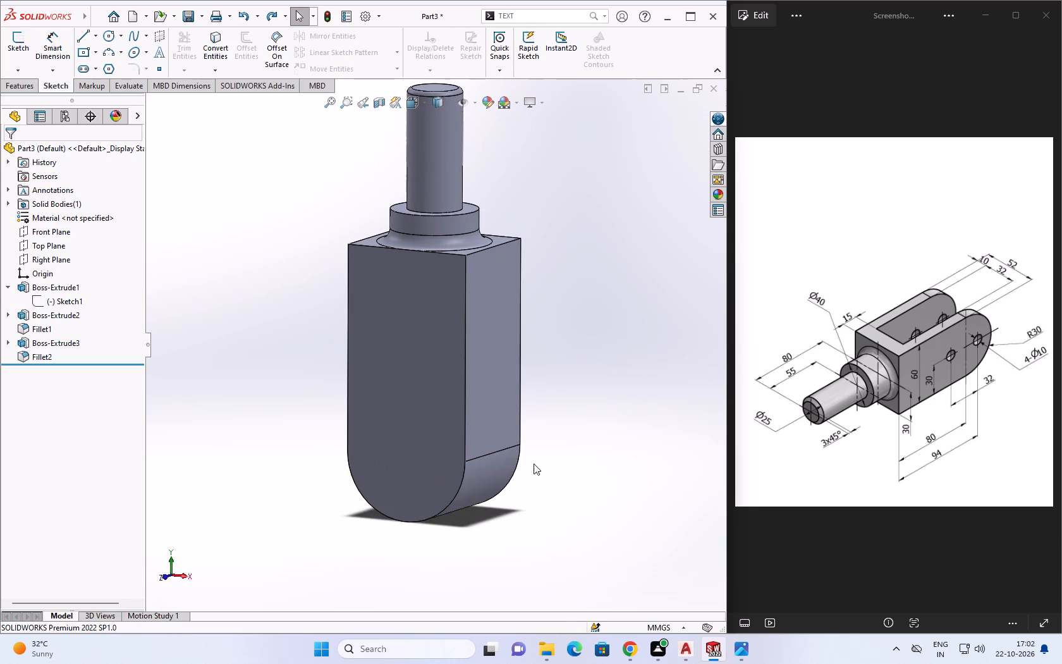
{"action": "middle_click_drag", "start_coordinate": [575, 464], "coordinate": [522, 475]}
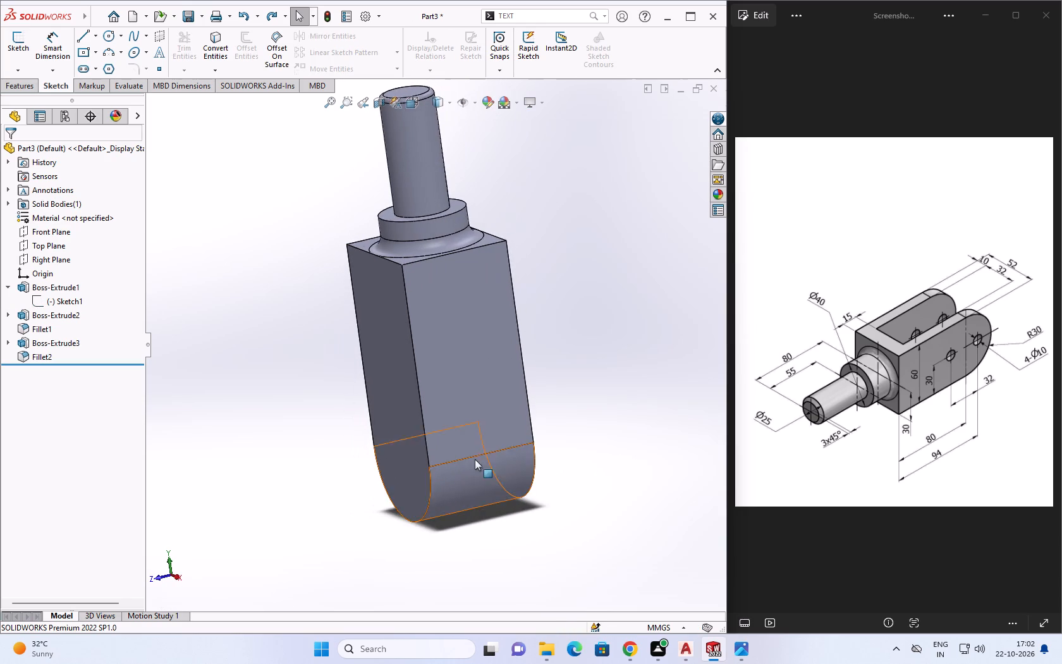
{"action": "middle_click_drag", "start_coordinate": [575, 427], "coordinate": [553, 377]}
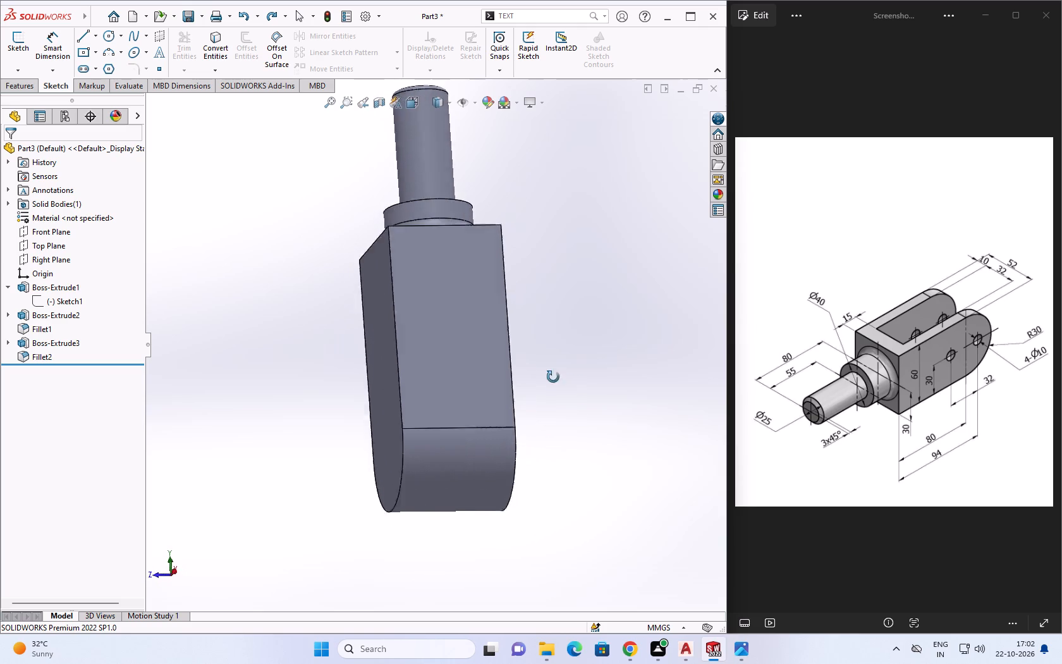
{"action": "middle_click_drag", "start_coordinate": [553, 377], "coordinate": [539, 426]}
{"action": "left_click", "coordinate": [399, 325]}
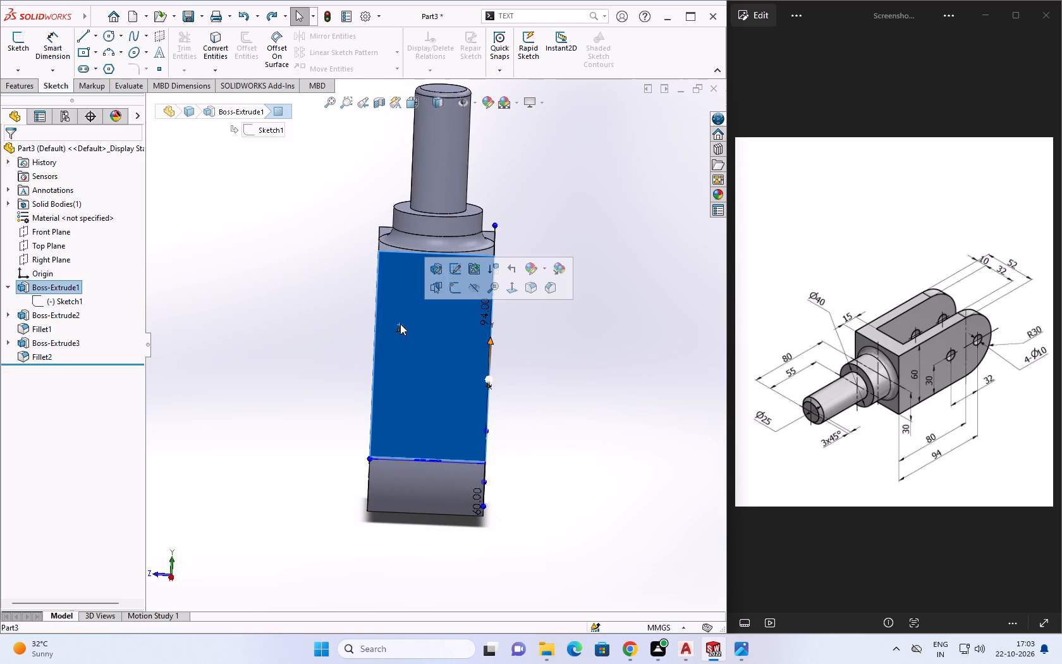
{"action": "key", "text": "Escape"}
{"action": "key", "text": "Escape"}
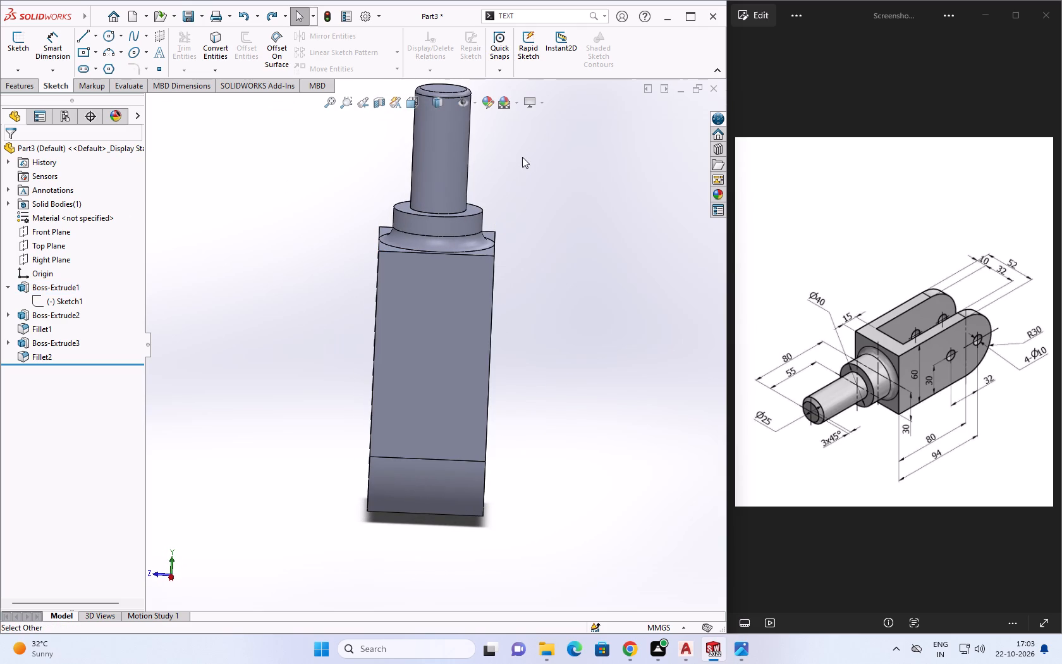
{"action": "key", "text": "Escape"}
{"action": "left_click", "coordinate": [436, 317]}
{"action": "left_click", "coordinate": [492, 281]}
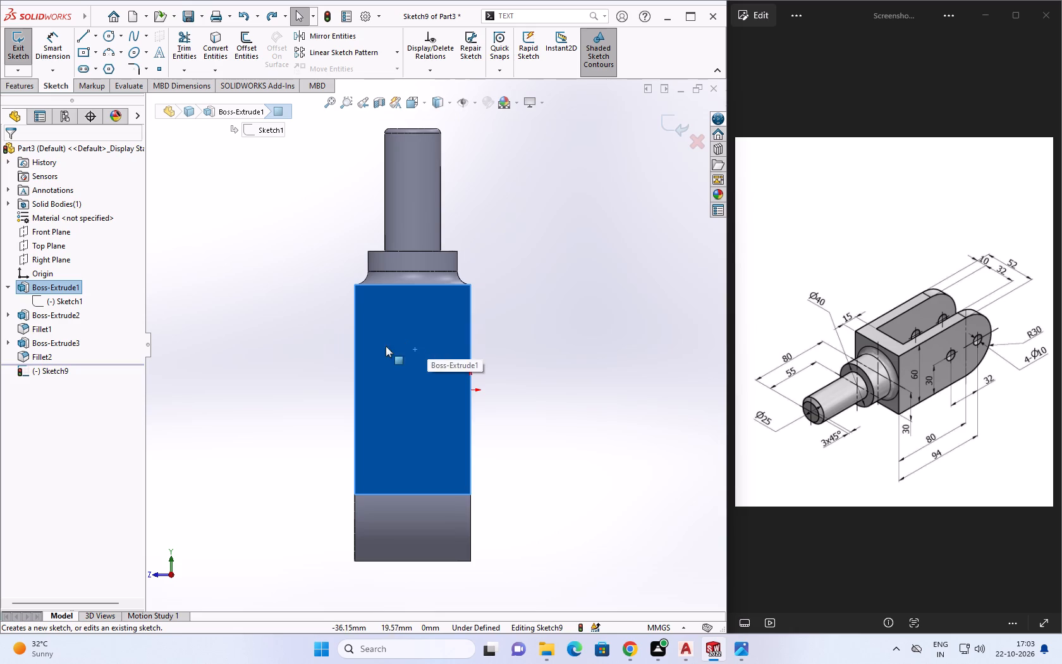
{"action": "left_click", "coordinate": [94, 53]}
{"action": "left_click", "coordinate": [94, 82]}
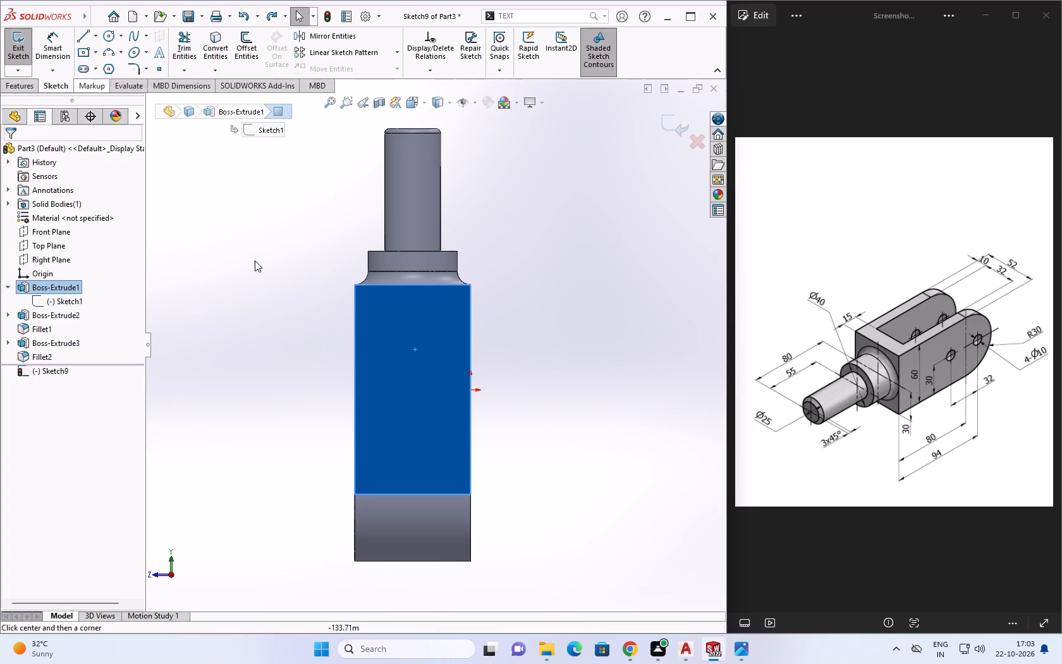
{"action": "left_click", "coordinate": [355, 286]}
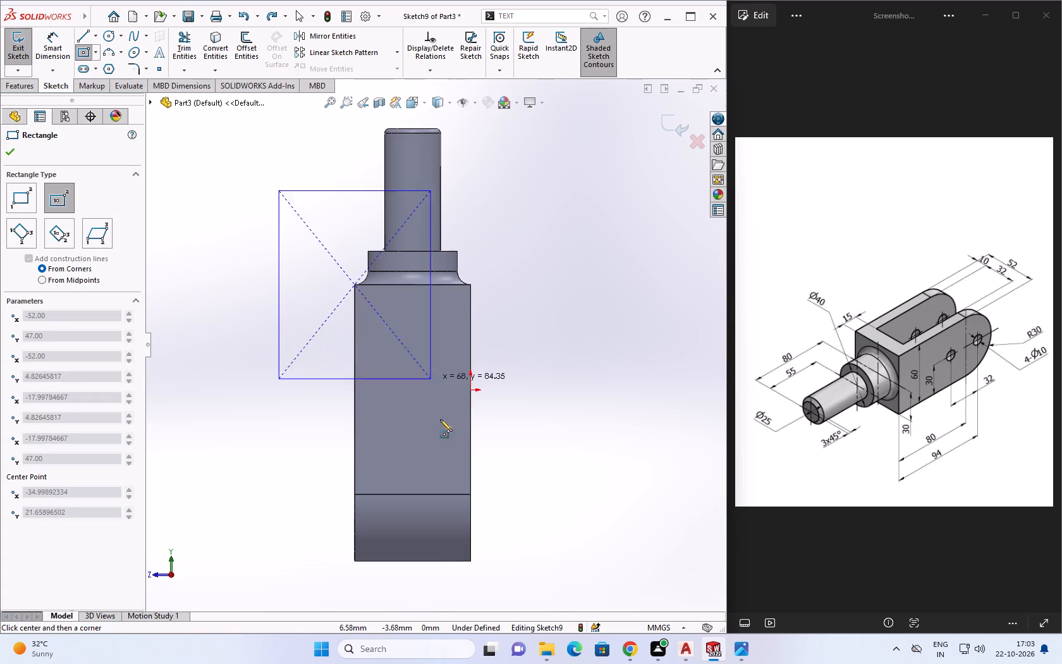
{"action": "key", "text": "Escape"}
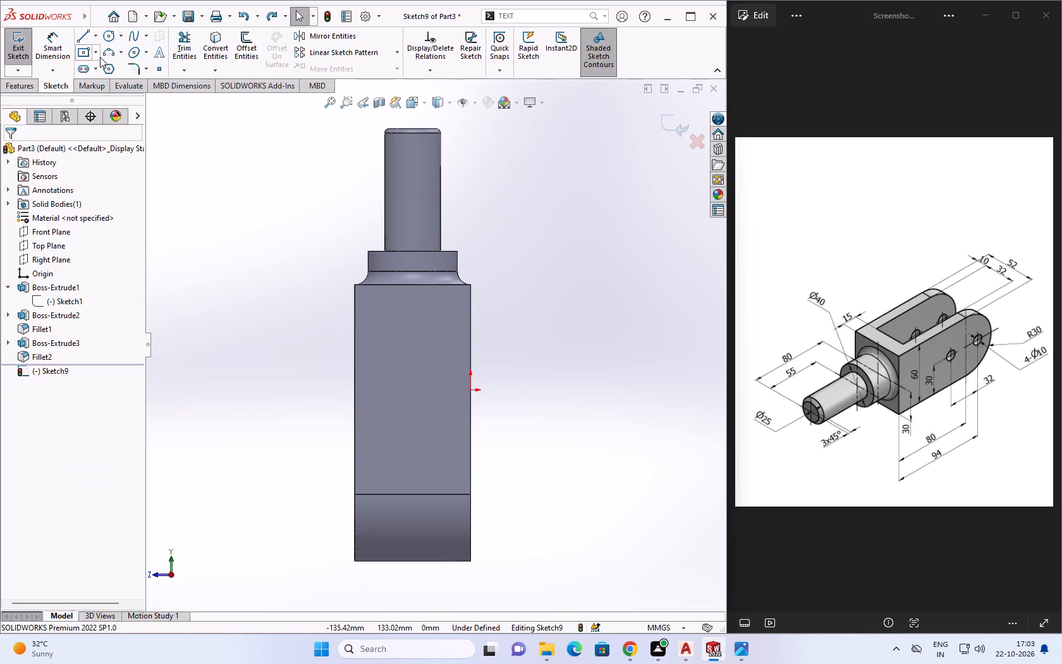
Sketch a center rectangle about 22 mm wide and 74 mm tall near the middle of the block's side face.
{"action": "left_click", "coordinate": [100, 57]}
{"action": "left_click", "coordinate": [116, 90]}
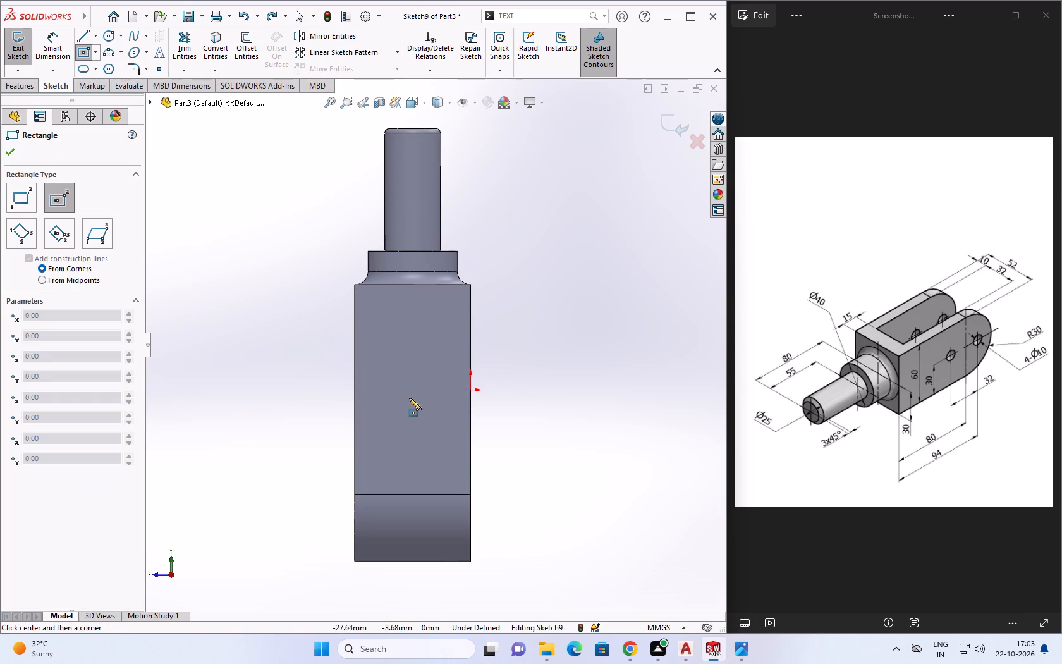
{"action": "left_click", "coordinate": [415, 386]}
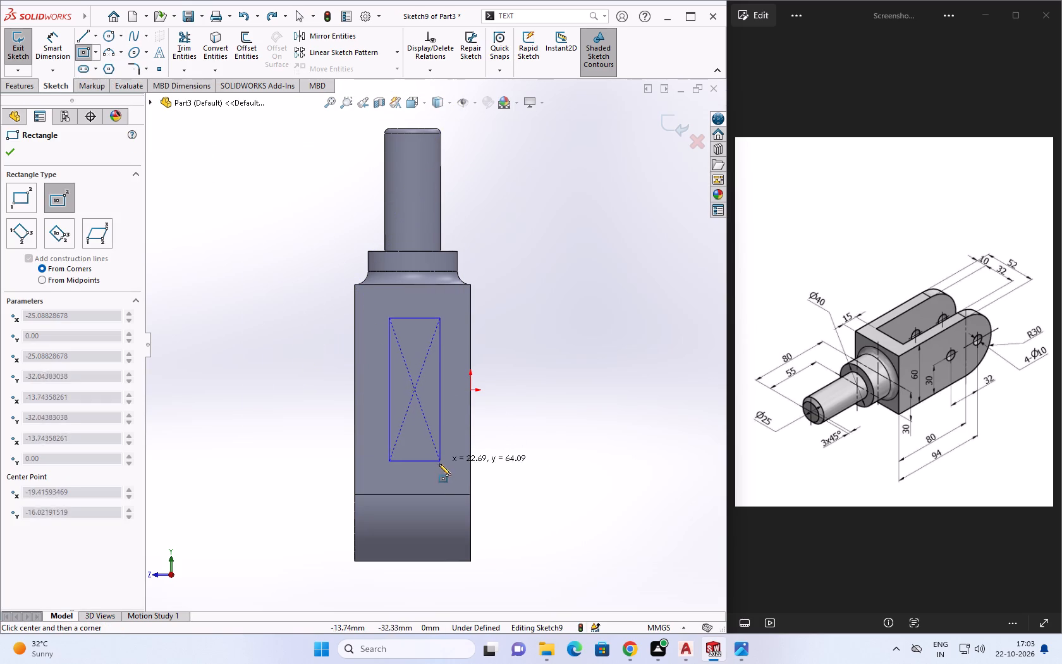
{"action": "left_click", "coordinate": [439, 472]}
{"action": "key", "text": "Escape"}
{"action": "key", "text": "Escape"}
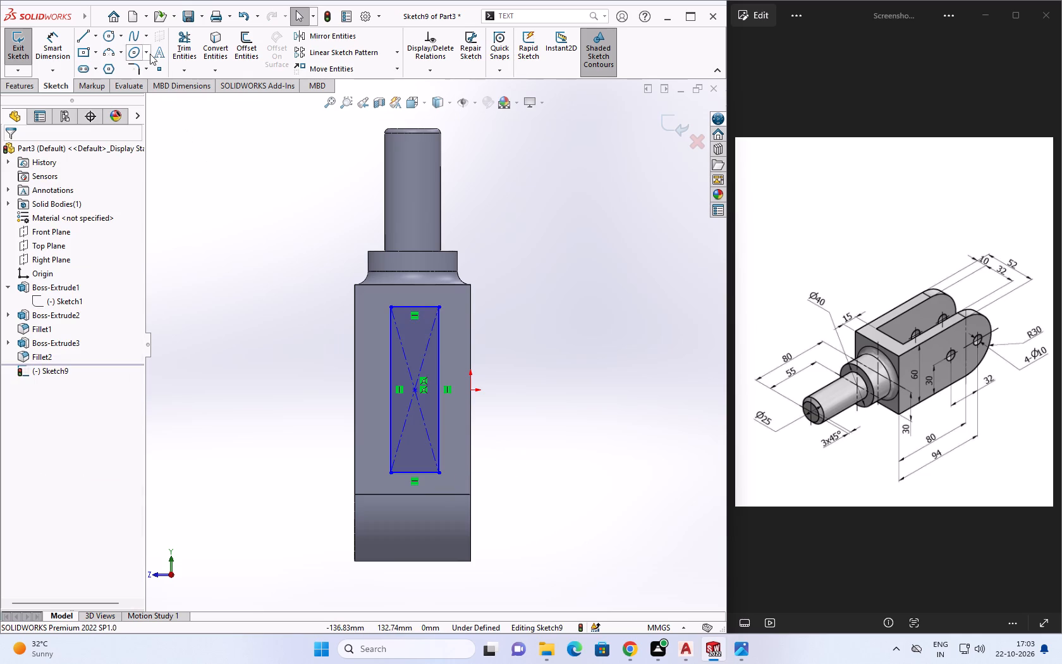
Dimension the rectangle's top edge 15 mm below the block's top edge.
{"action": "left_click", "coordinate": [51, 50]}
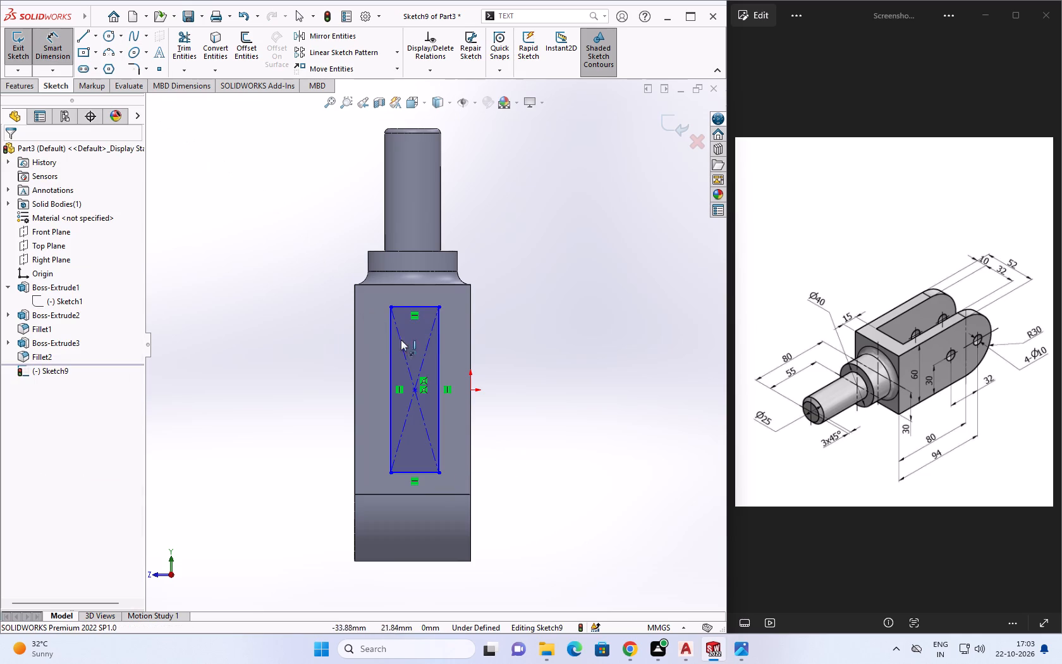
{"action": "left_click", "coordinate": [423, 309]}
{"action": "left_click", "coordinate": [424, 285]}
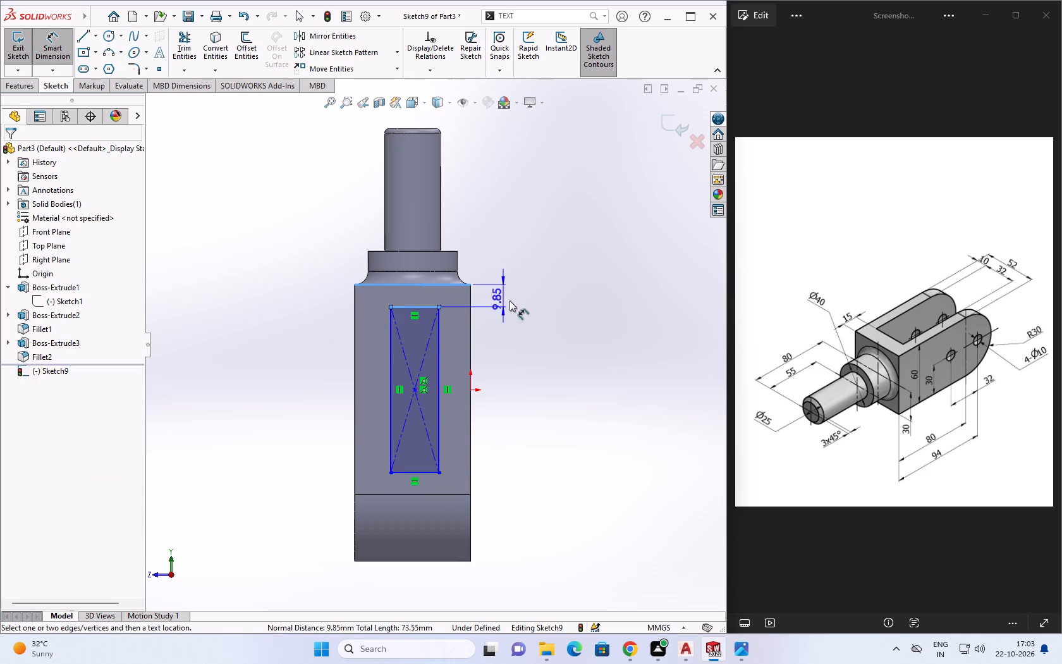
{"action": "left_click", "coordinate": [547, 304]}
{"action": "type", "text": "15"}
{"action": "key", "text": "Return"}
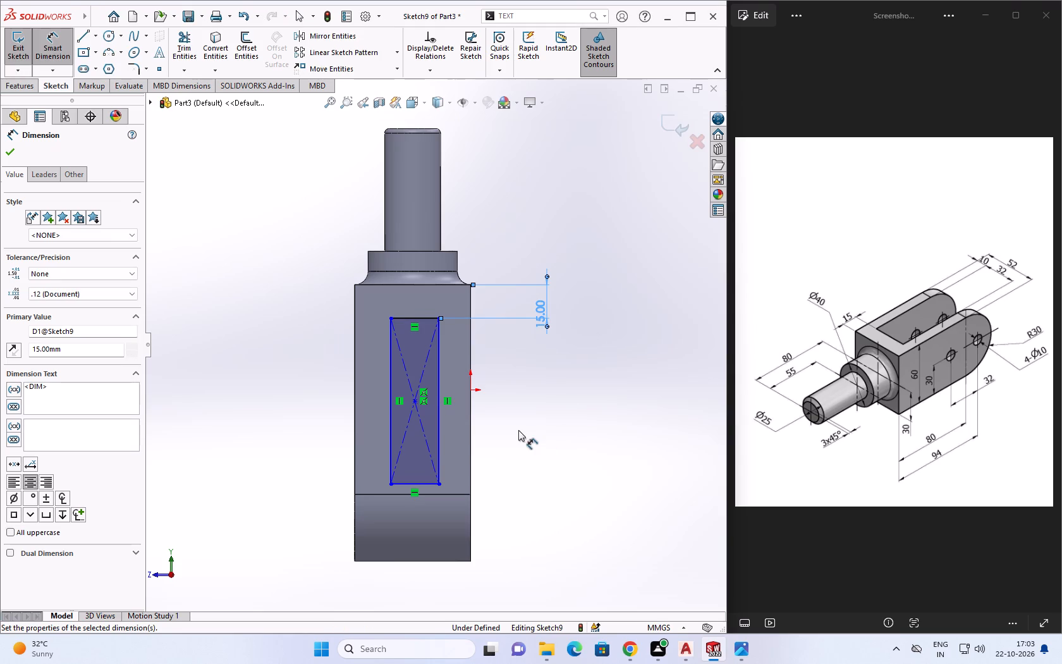
Dimension both long sides of the rectangle 10 mm from the block's adjacent vertical edges.
{"action": "left_click", "coordinate": [440, 462]}
{"action": "left_click", "coordinate": [470, 461]}
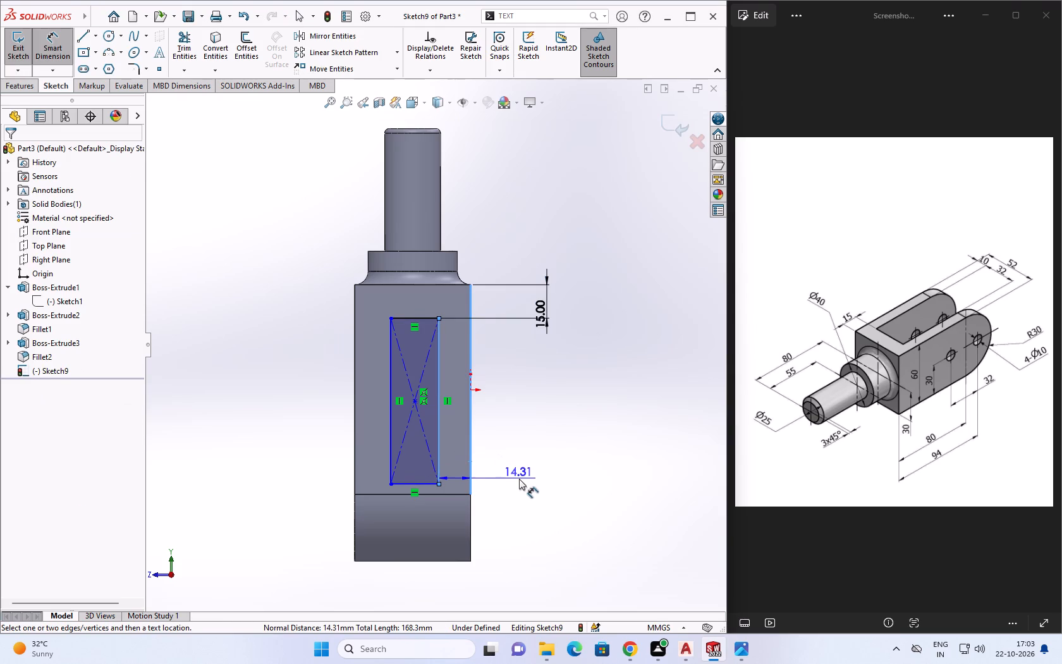
{"action": "left_click", "coordinate": [519, 479]}
{"action": "type", "text": "10"}
{"action": "key", "text": "Return"}
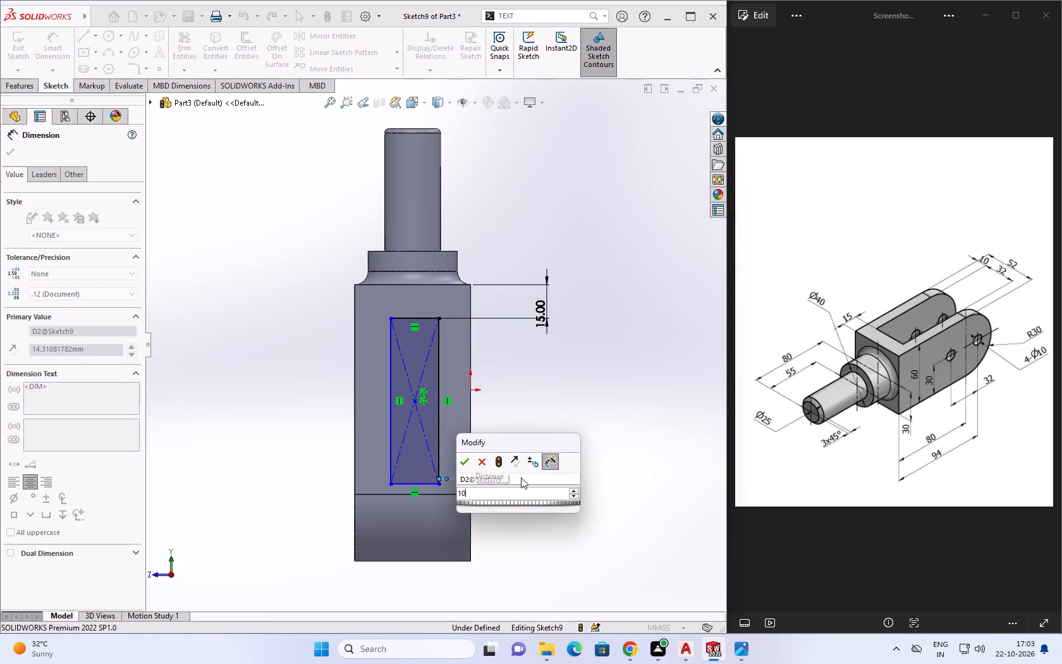
{"action": "left_click", "coordinate": [399, 444]}
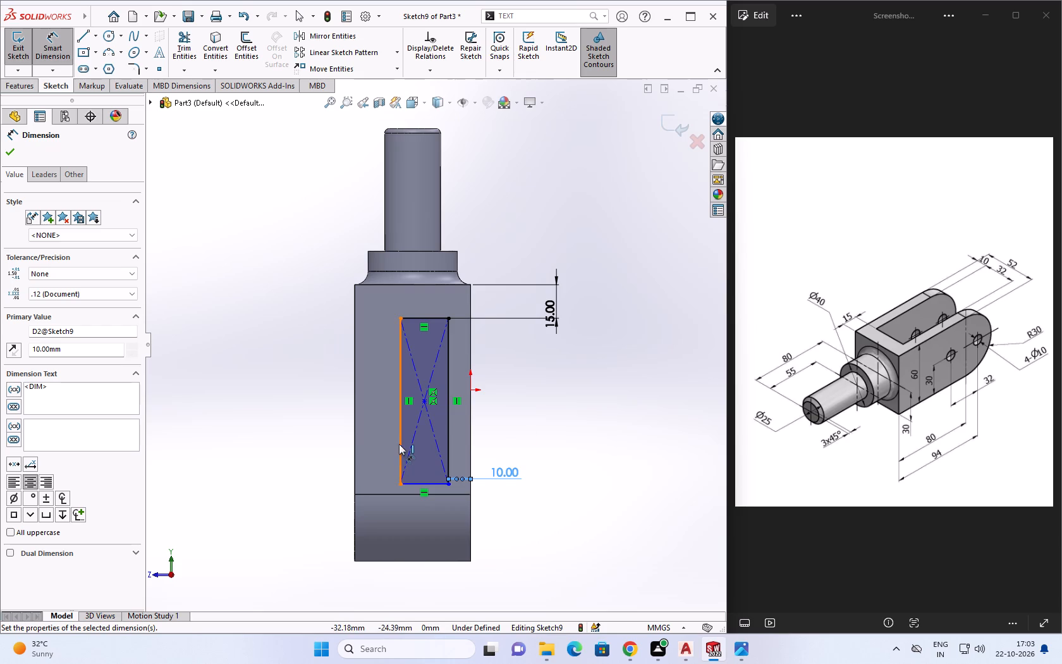
{"action": "left_click", "coordinate": [353, 443]}
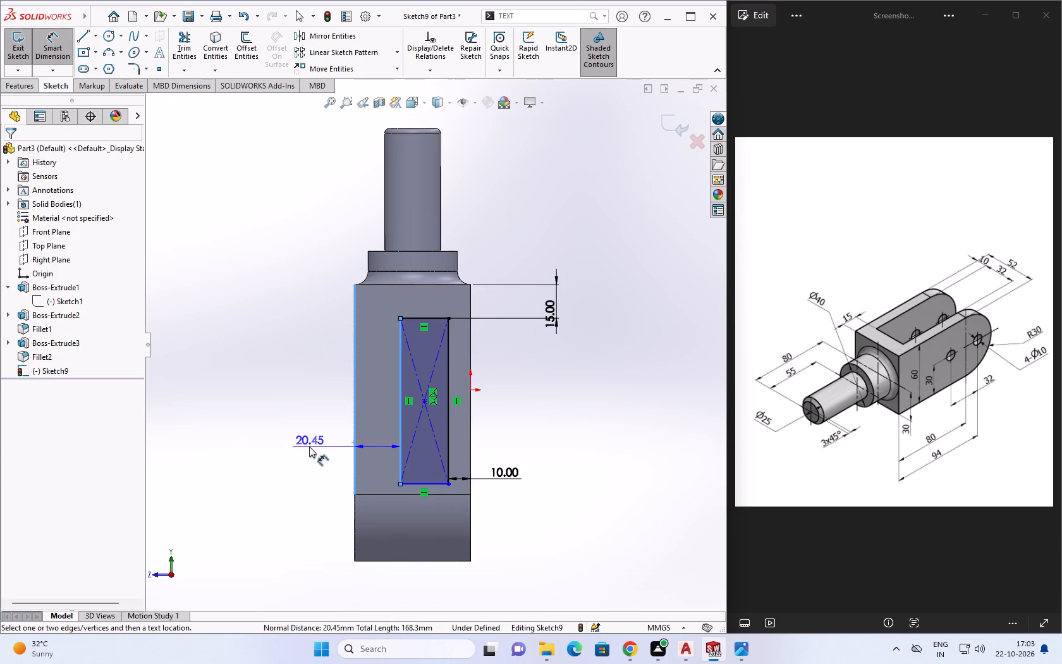
{"action": "left_click", "coordinate": [309, 446]}
{"action": "type", "text": "10"}
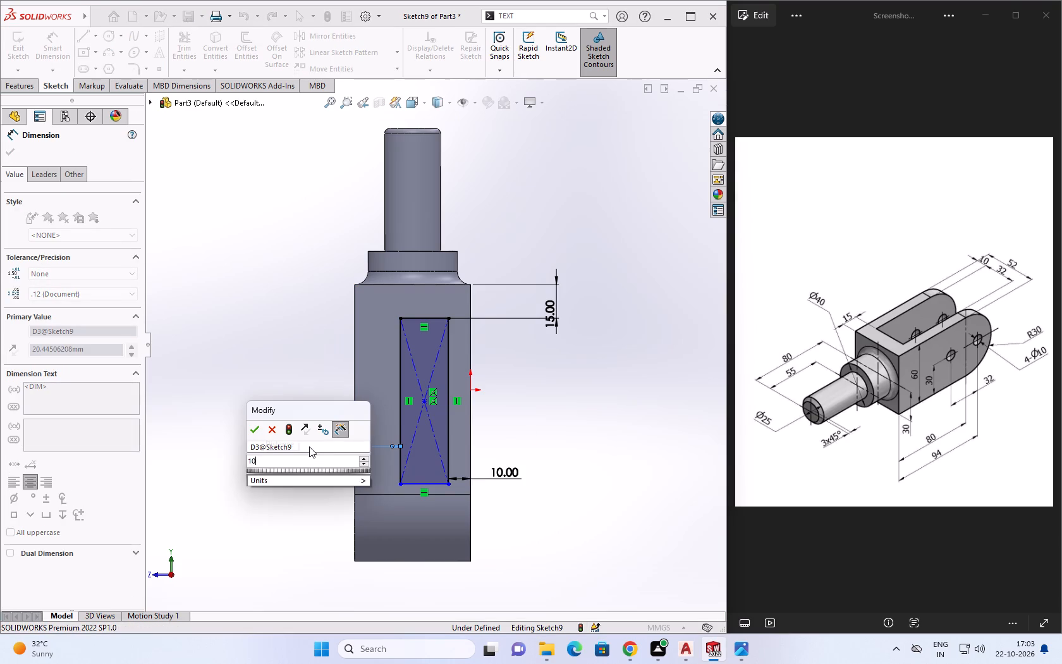
{"action": "key", "text": "Return"}
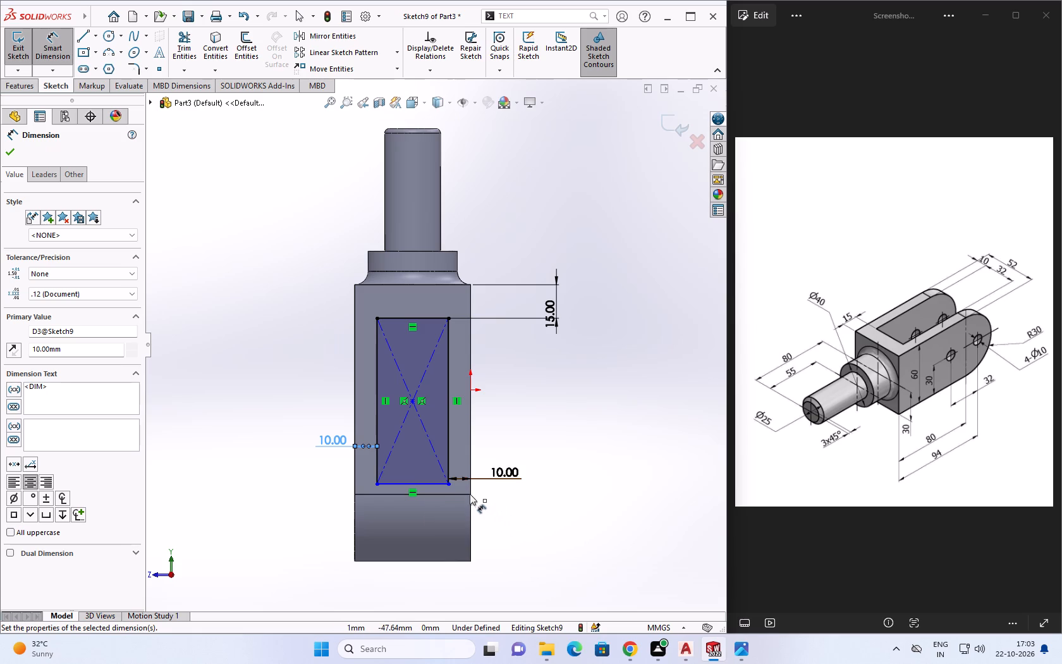
{"action": "key", "text": "Escape"}
{"action": "key", "text": "Escape"}
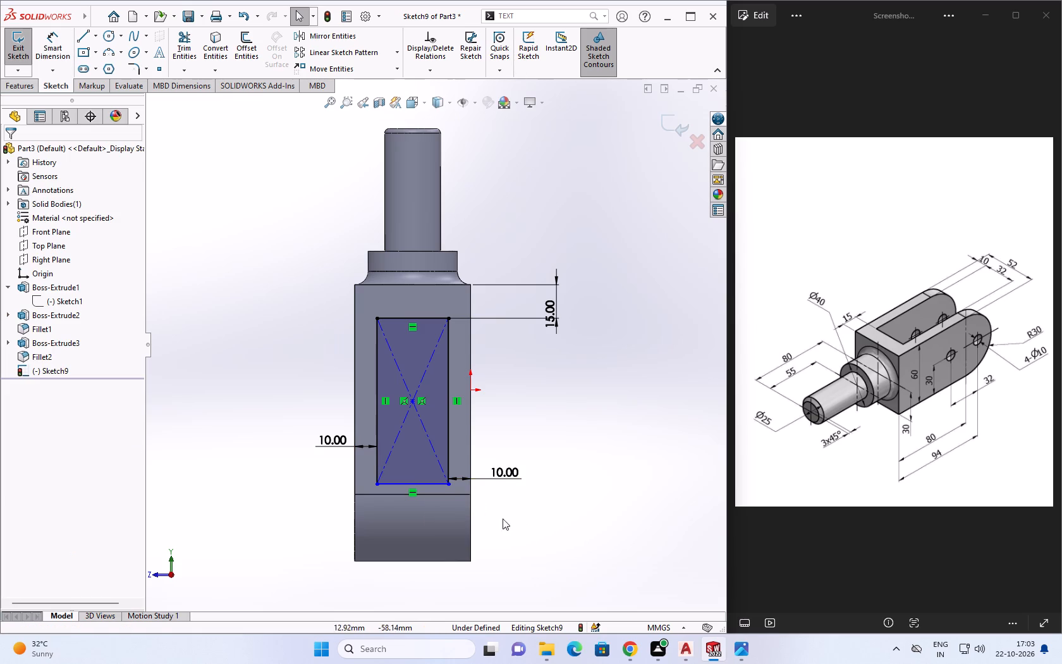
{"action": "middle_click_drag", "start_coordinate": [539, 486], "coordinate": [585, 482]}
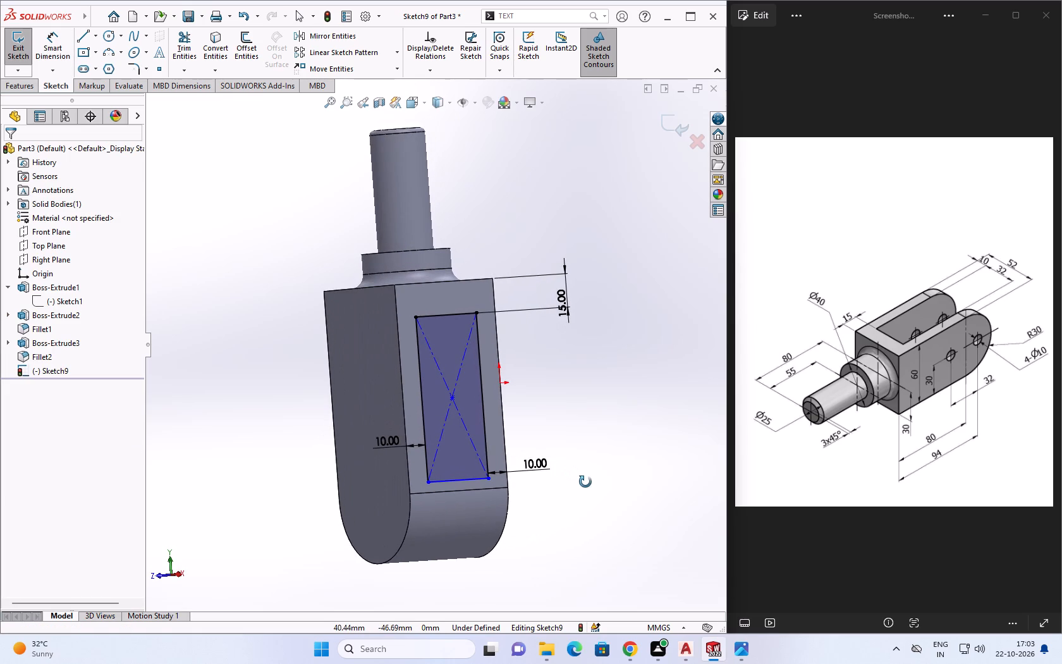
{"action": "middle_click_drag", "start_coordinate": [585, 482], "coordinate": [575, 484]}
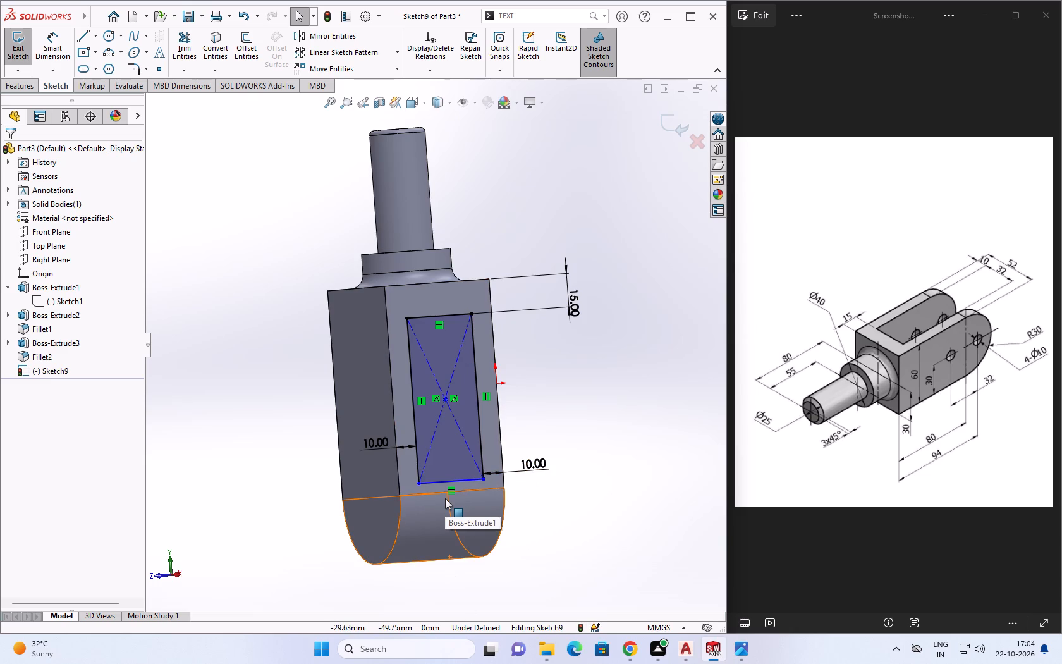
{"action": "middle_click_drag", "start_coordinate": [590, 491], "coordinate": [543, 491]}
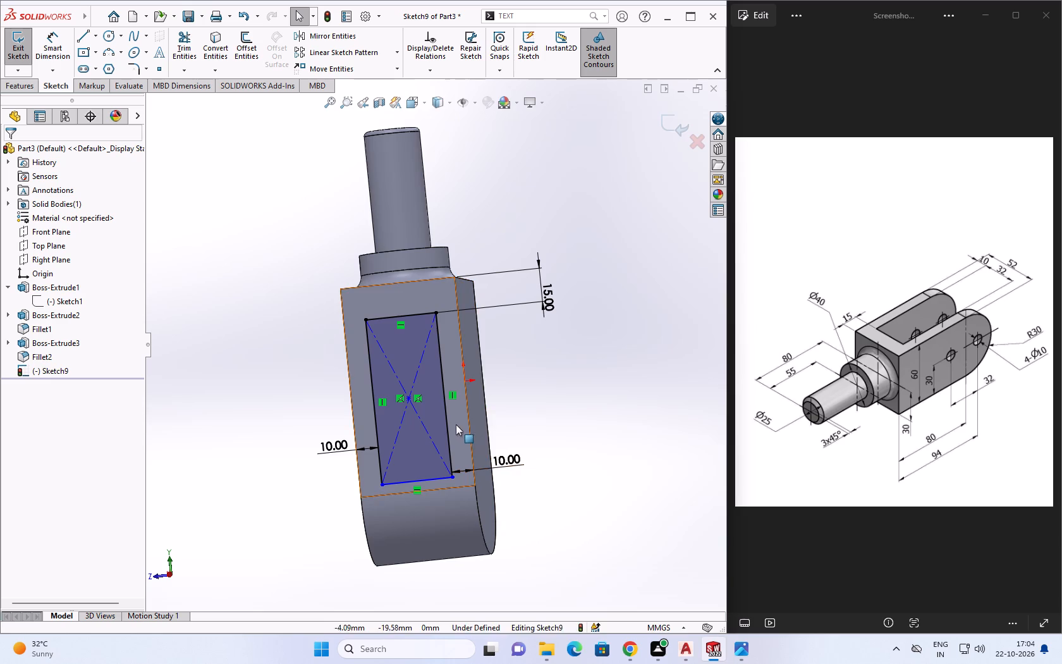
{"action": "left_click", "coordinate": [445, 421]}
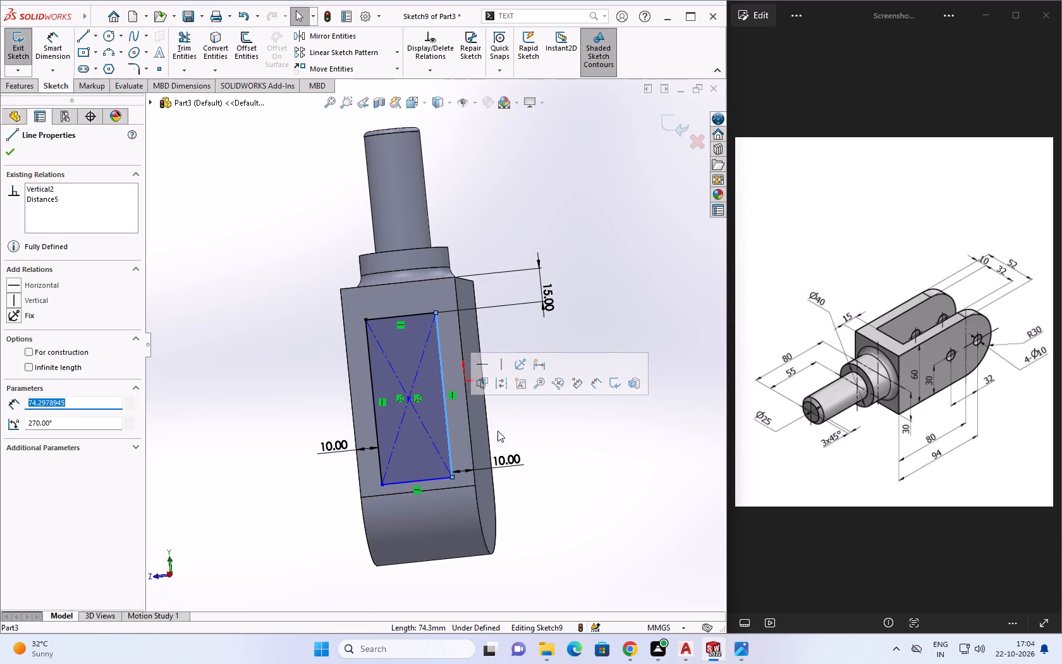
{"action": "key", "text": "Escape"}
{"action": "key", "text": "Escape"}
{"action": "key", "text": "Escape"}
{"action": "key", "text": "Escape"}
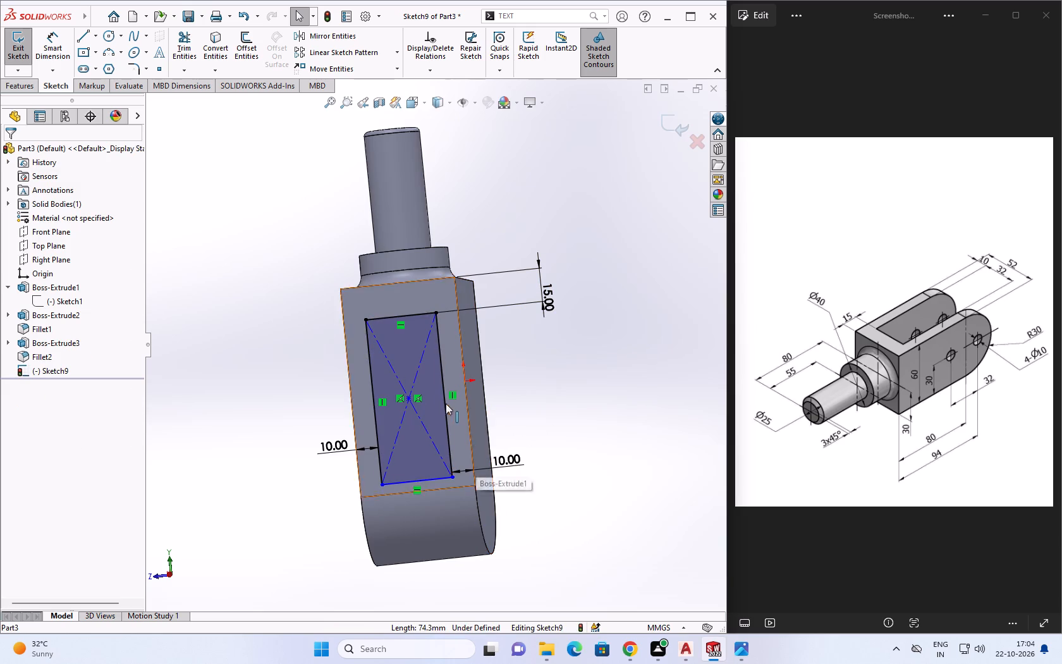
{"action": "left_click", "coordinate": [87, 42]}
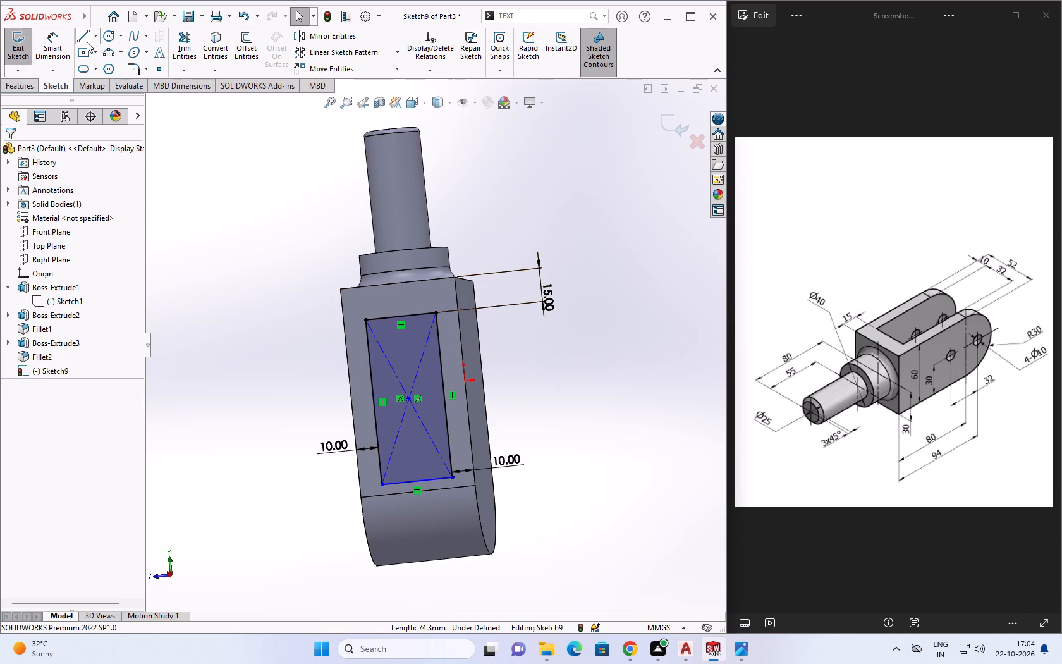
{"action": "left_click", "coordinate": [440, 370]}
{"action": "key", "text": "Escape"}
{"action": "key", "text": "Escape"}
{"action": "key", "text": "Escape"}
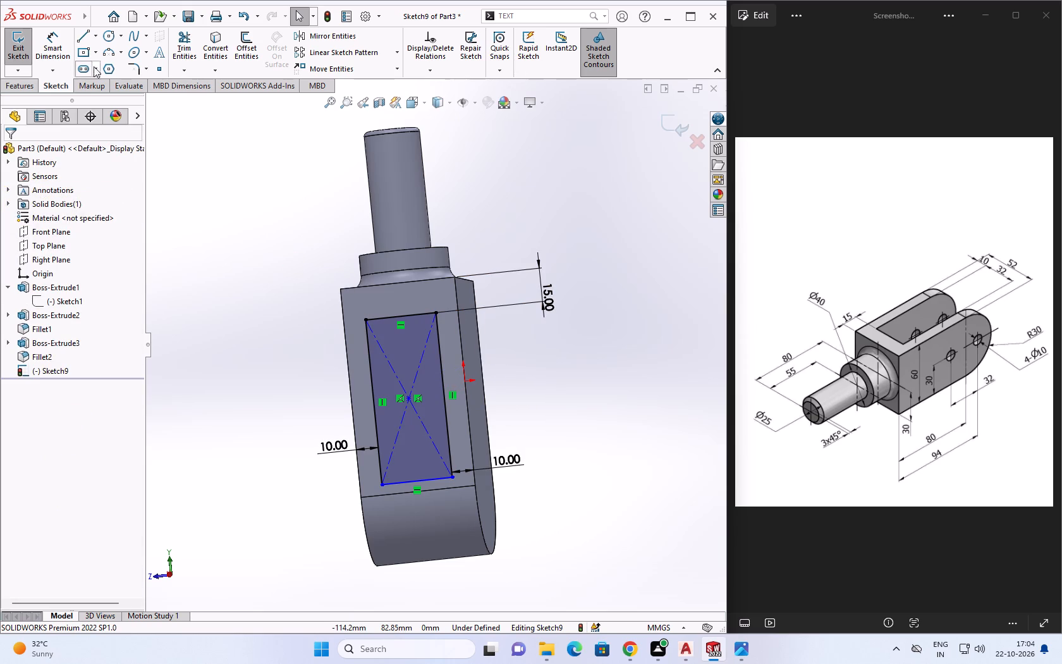
Dimension the rectangle's long side and set its length to 100 mm.
{"action": "left_click", "coordinate": [54, 54]}
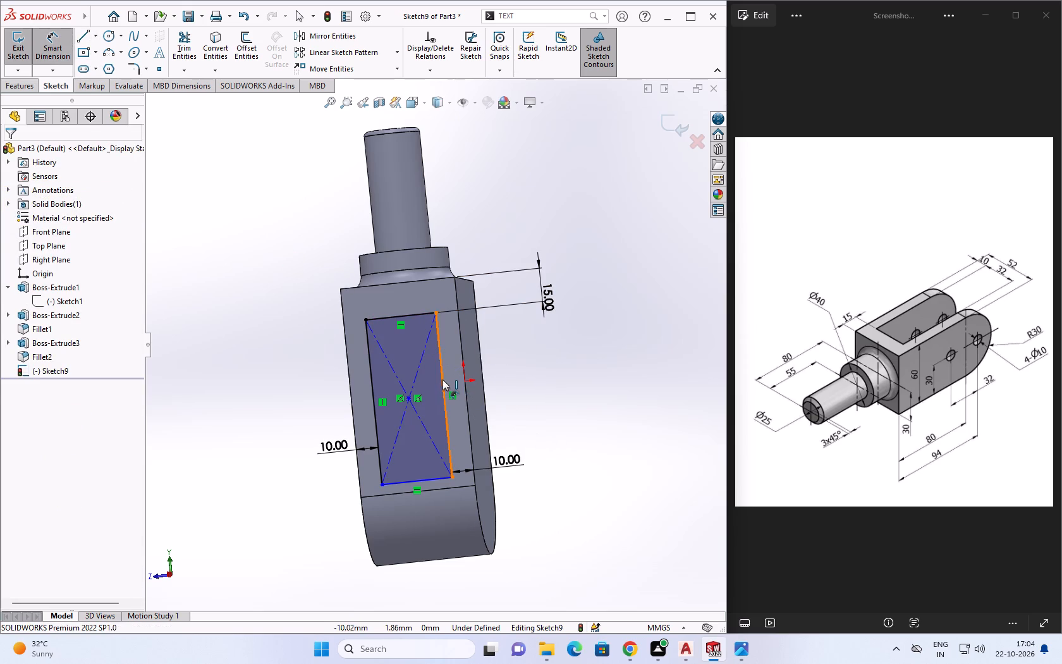
{"action": "left_click", "coordinate": [442, 379]}
{"action": "left_click", "coordinate": [613, 400]}
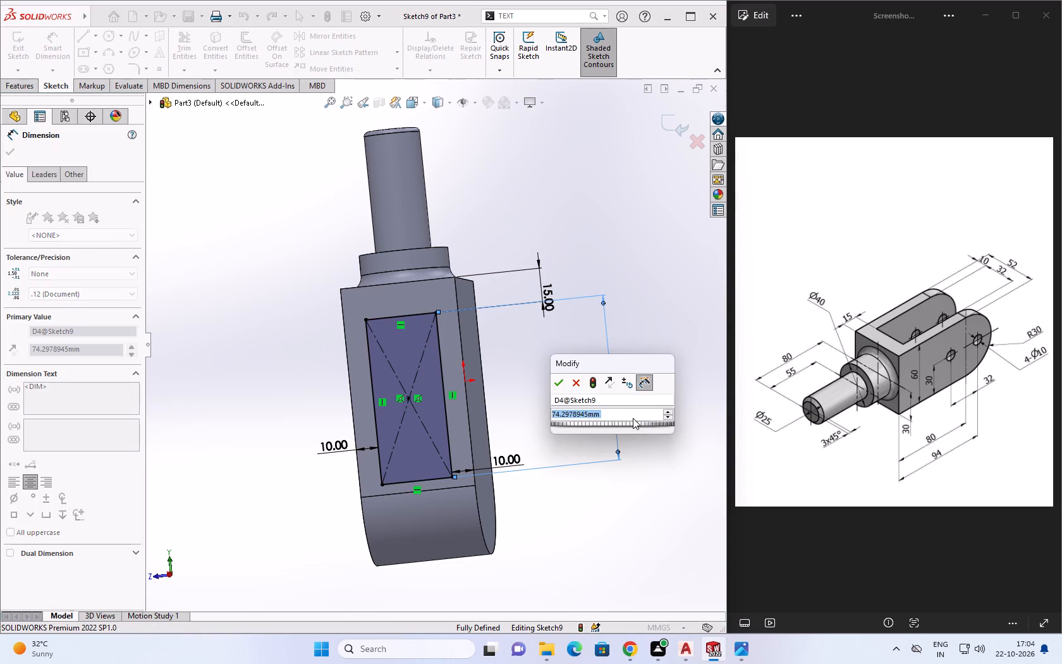
{"action": "type", "text": "100"}
{"action": "key", "text": "Return"}
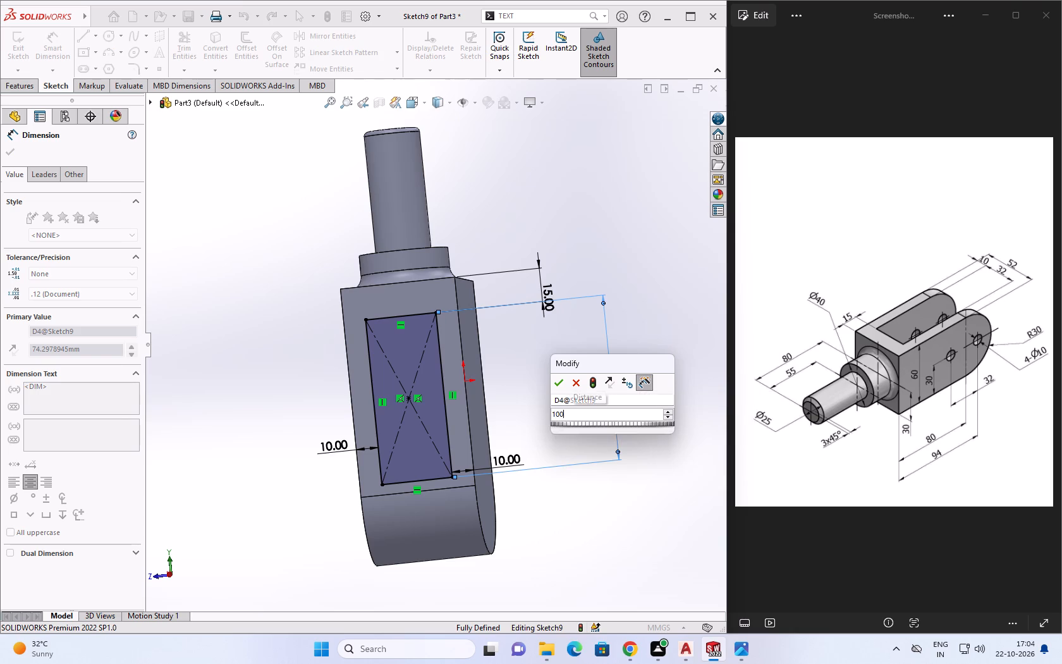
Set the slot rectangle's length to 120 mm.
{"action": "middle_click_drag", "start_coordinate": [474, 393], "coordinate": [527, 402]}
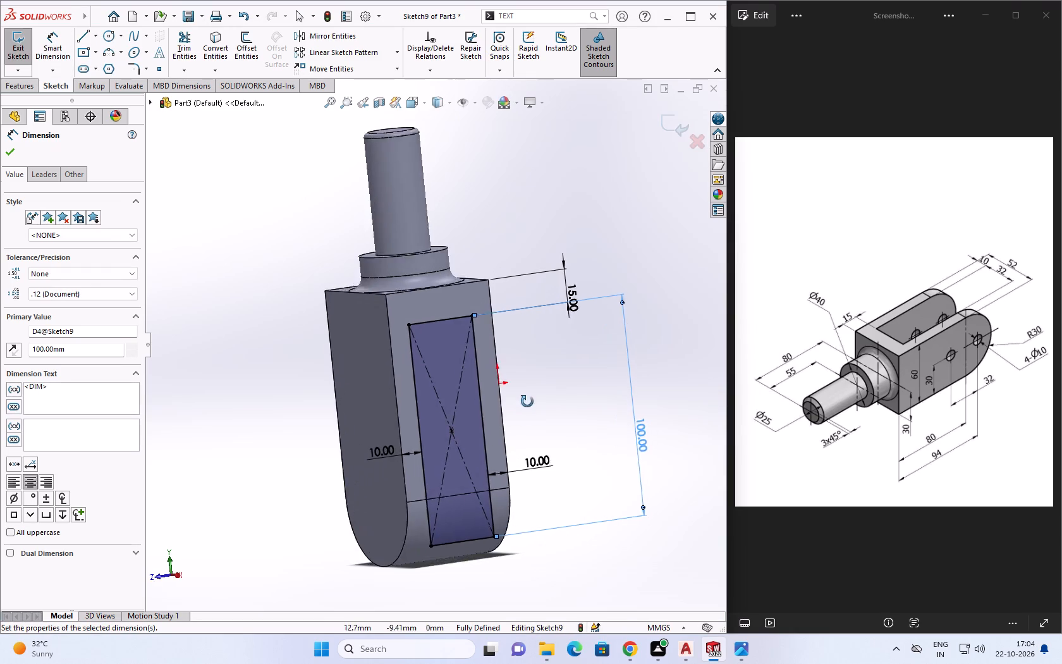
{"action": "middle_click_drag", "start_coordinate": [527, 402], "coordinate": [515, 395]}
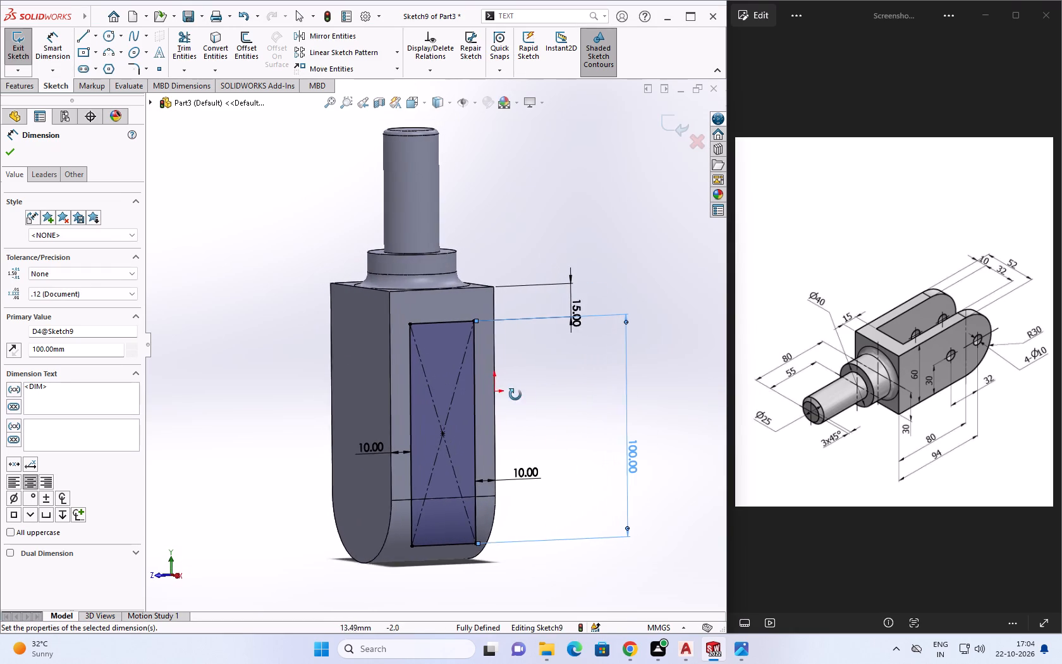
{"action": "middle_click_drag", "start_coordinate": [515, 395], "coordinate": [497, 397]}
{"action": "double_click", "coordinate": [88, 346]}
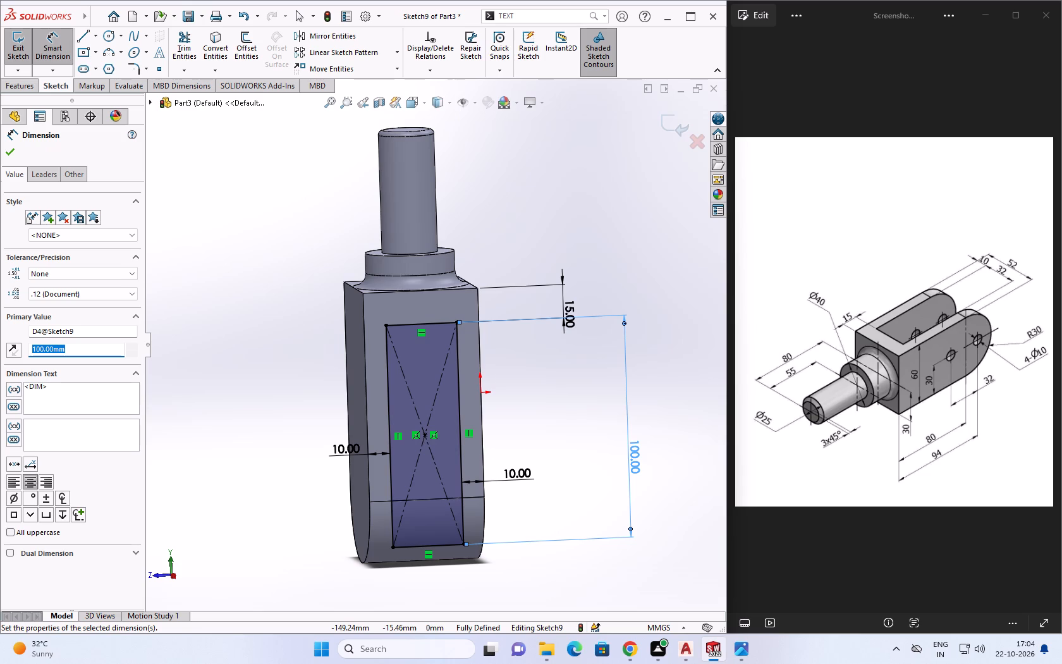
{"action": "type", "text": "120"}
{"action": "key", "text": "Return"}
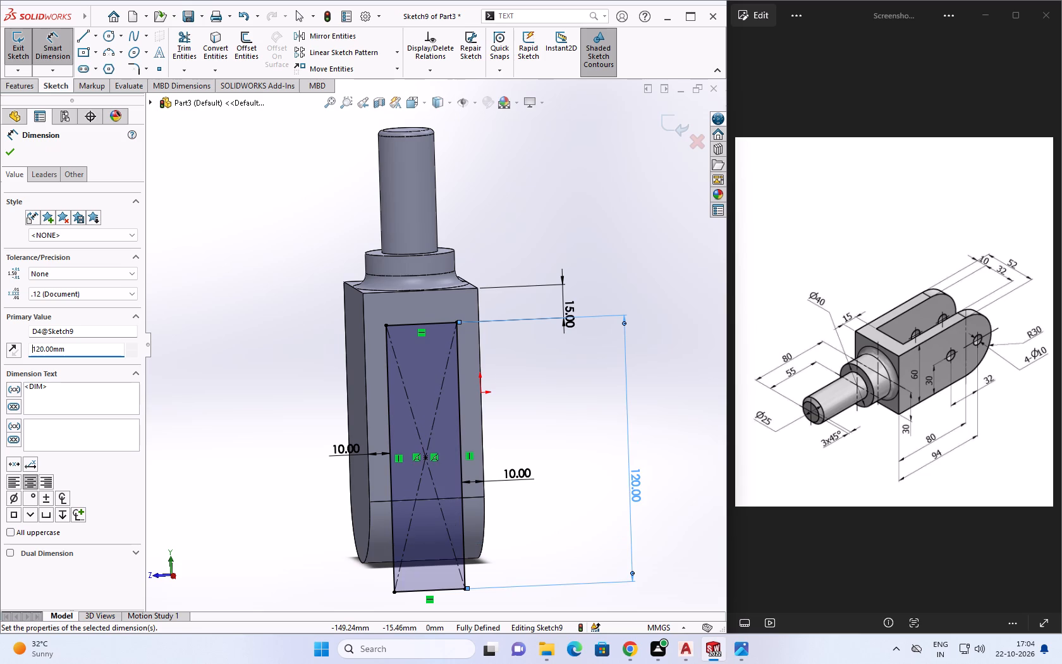
Set the slot rectangle's length to 110 mm and finish dimensioning.
{"action": "middle_click_drag", "start_coordinate": [269, 451], "coordinate": [418, 349]}
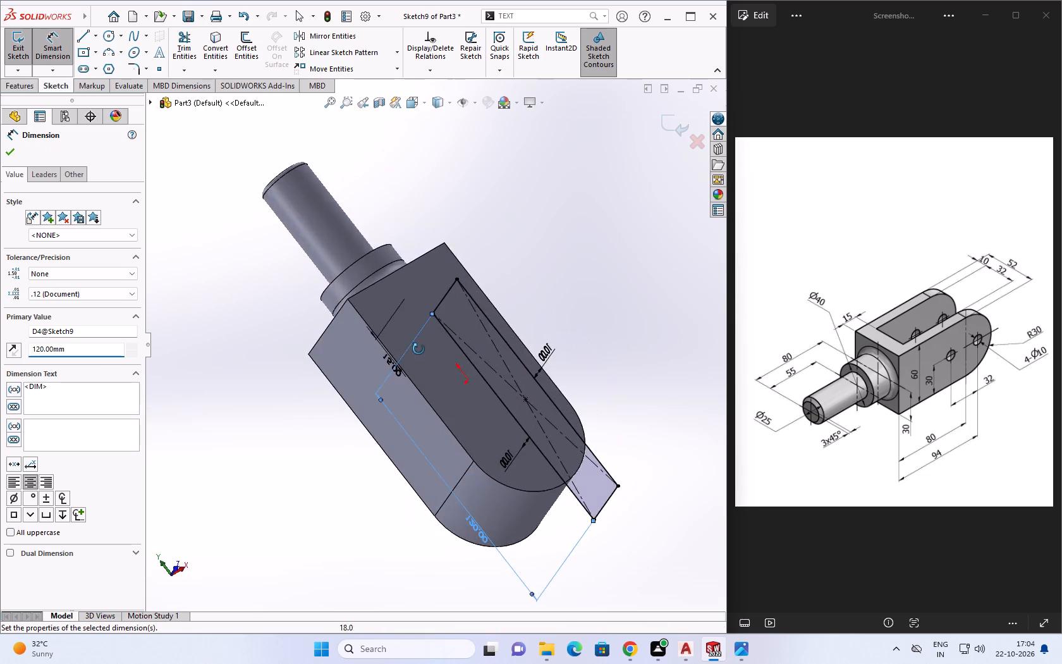
{"action": "middle_click_drag", "start_coordinate": [418, 349], "coordinate": [266, 424]}
{"action": "double_click", "coordinate": [105, 355]}
{"action": "type", "text": "110"}
{"action": "key", "text": "Return"}
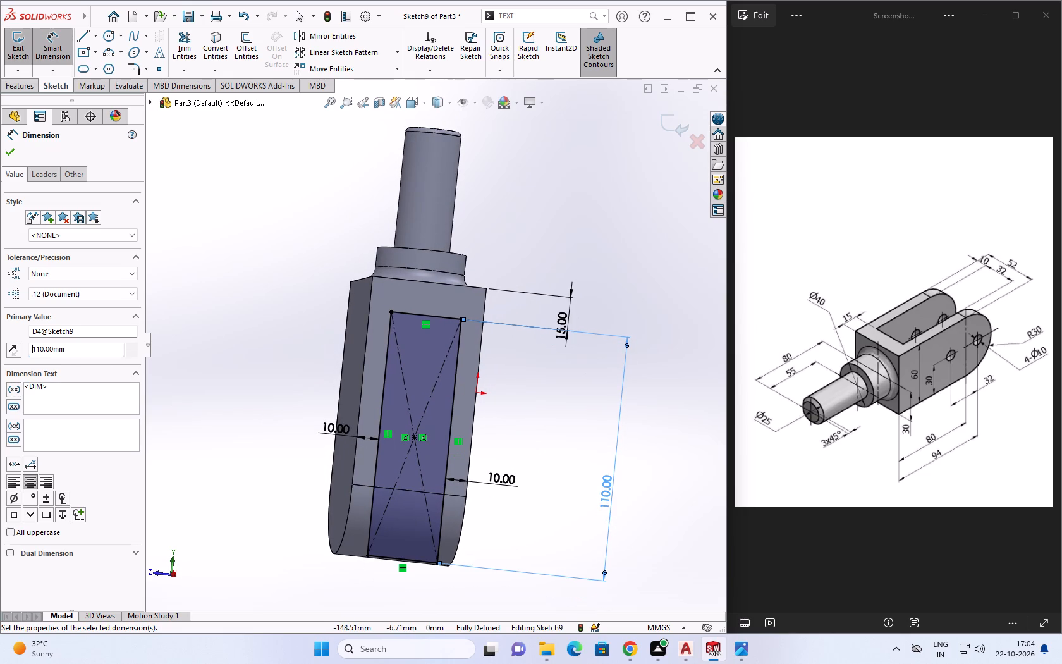
{"action": "key", "text": "Return"}
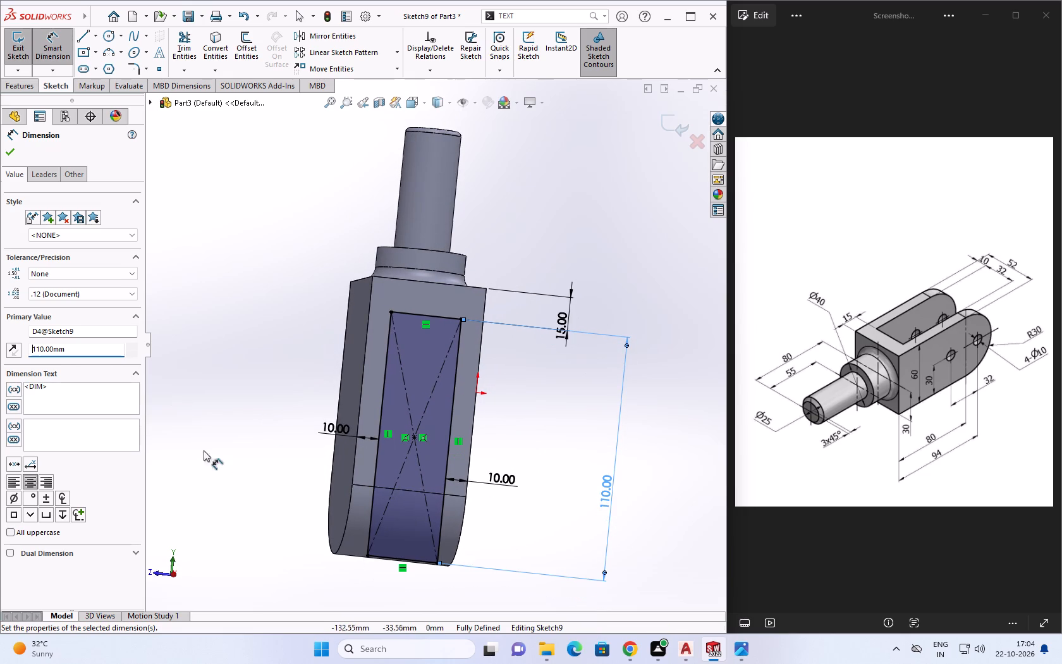
{"action": "middle_click_drag", "start_coordinate": [207, 460], "coordinate": [279, 481]}
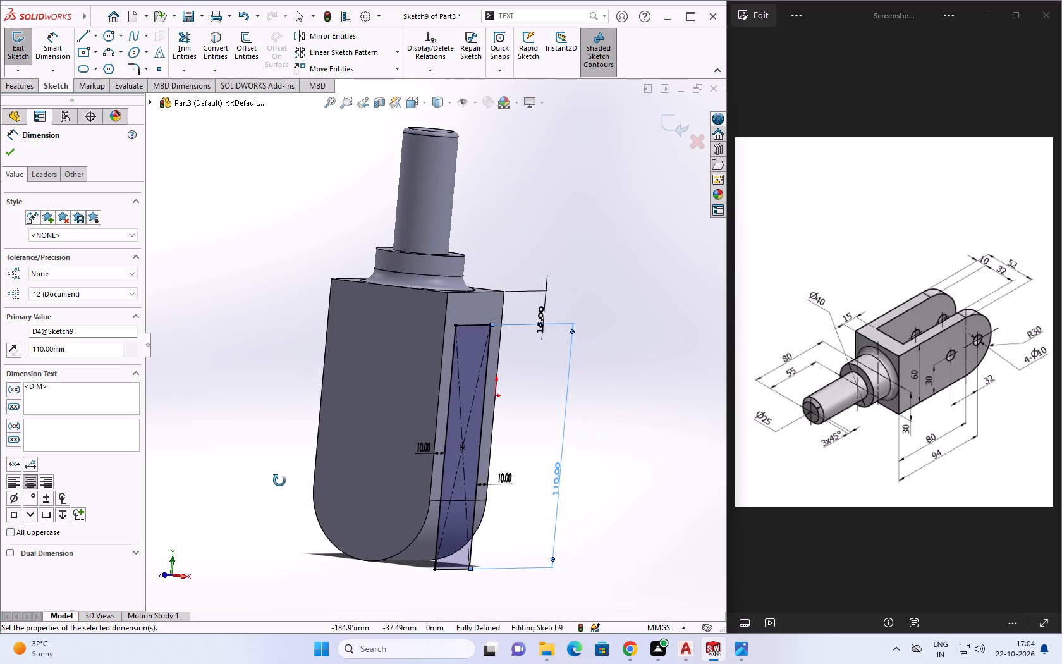
{"action": "middle_click_drag", "start_coordinate": [279, 481], "coordinate": [323, 481]}
{"action": "left_click", "coordinate": [0, 150]}
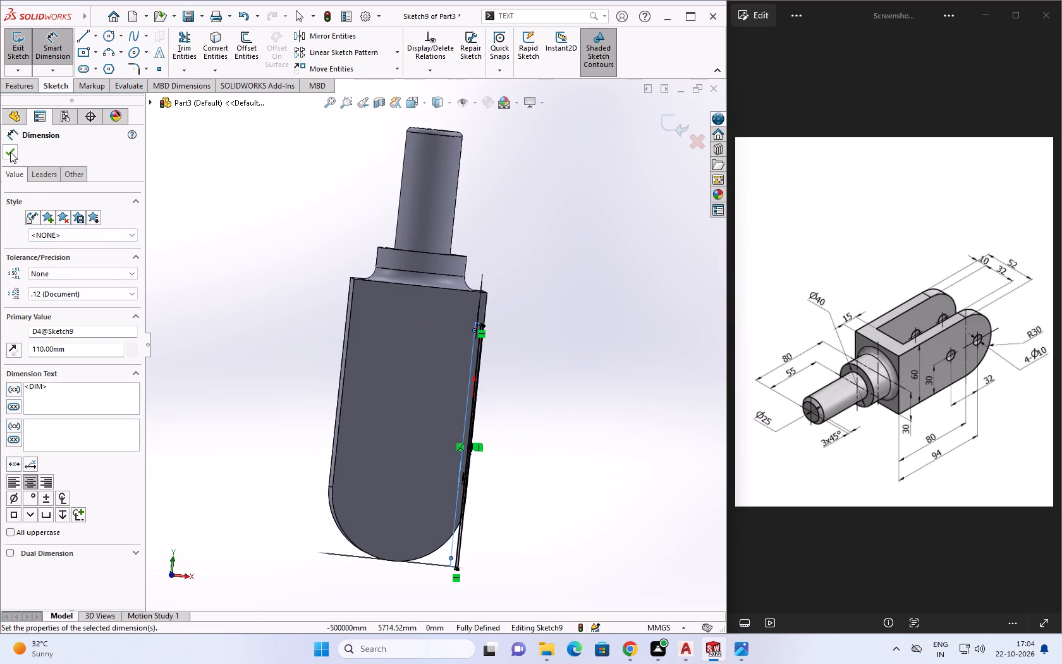
{"action": "left_click", "coordinate": [10, 152]}
Cut-extrude the slot rectangle Through All across the block to form the two fork legs.
{"action": "middle_click_drag", "start_coordinate": [480, 331], "coordinate": [384, 317]}
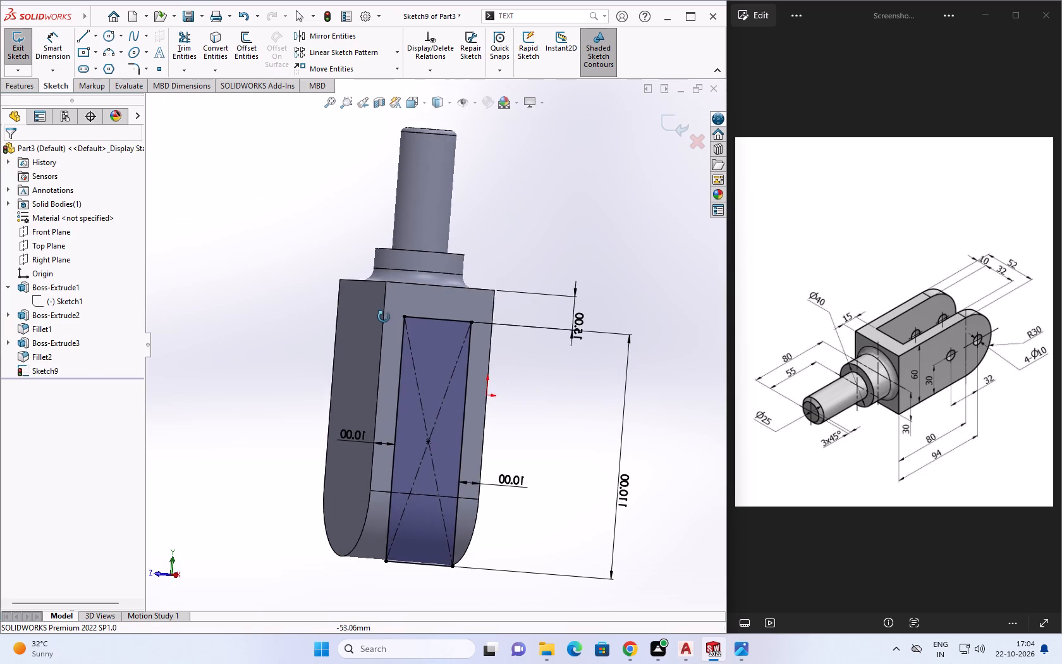
{"action": "middle_click_drag", "start_coordinate": [384, 317], "coordinate": [410, 331]}
{"action": "left_click", "coordinate": [30, 85]}
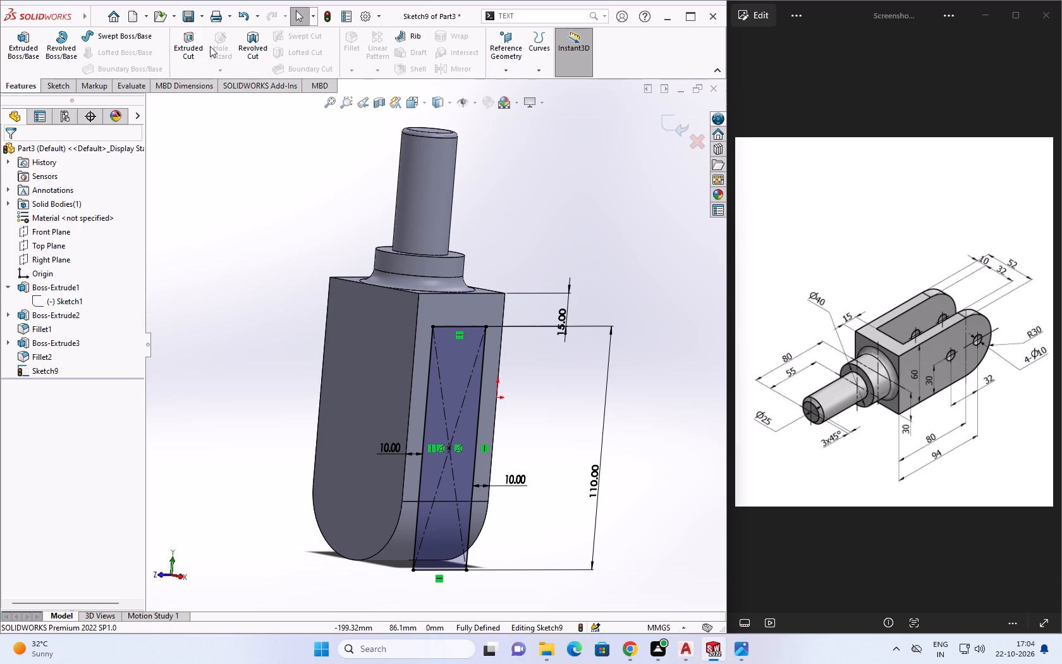
{"action": "left_click", "coordinate": [194, 46]}
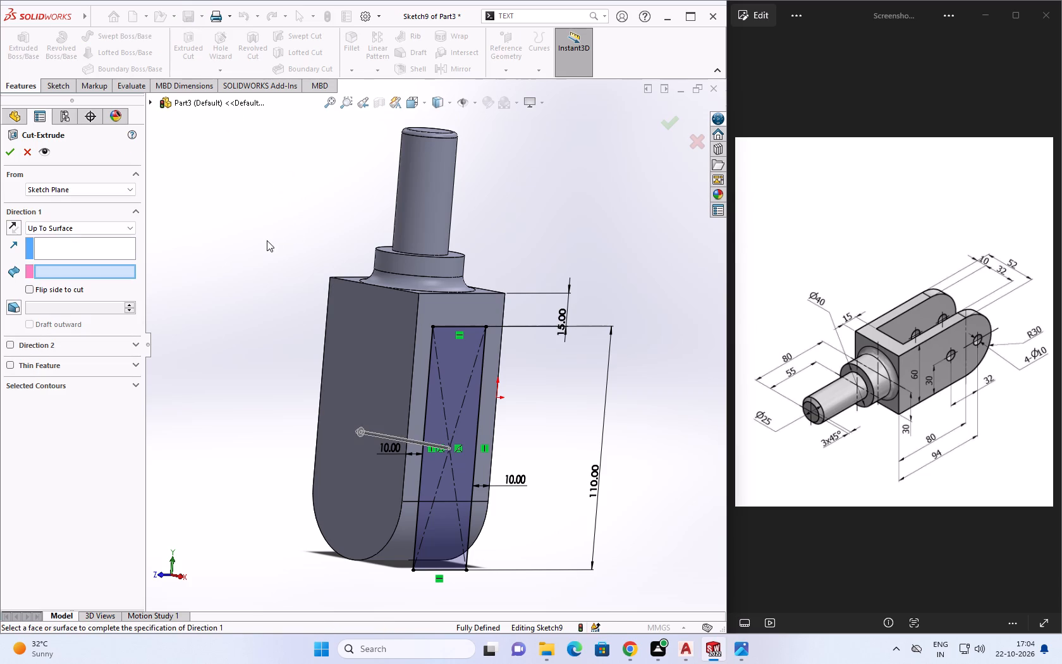
{"action": "middle_click_drag", "start_coordinate": [266, 241], "coordinate": [361, 259]}
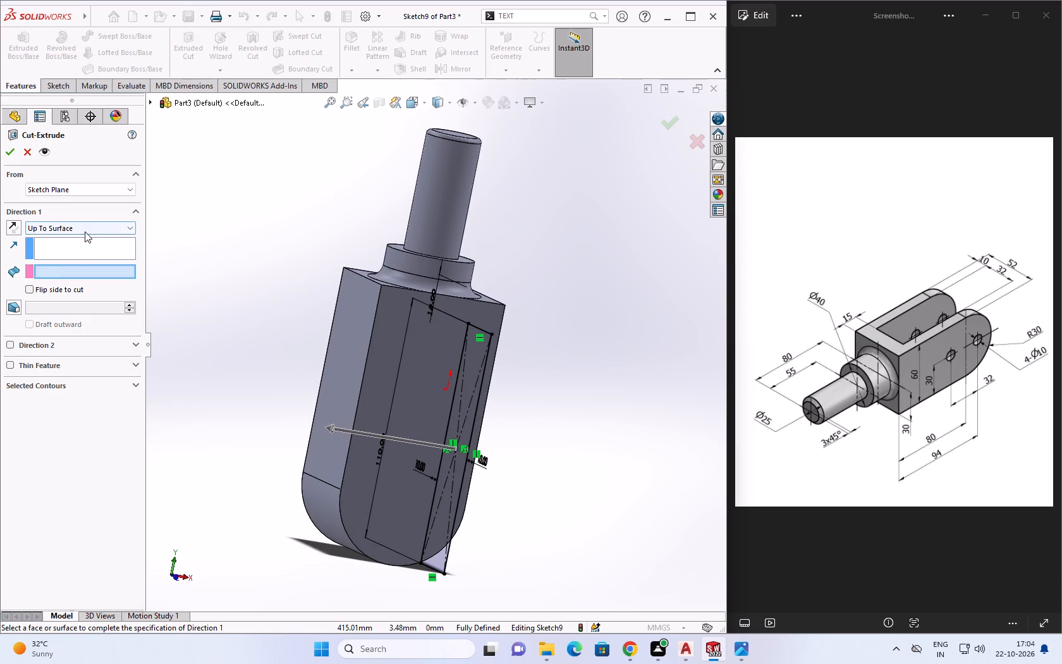
{"action": "left_click", "coordinate": [85, 231]}
{"action": "left_click", "coordinate": [92, 244]}
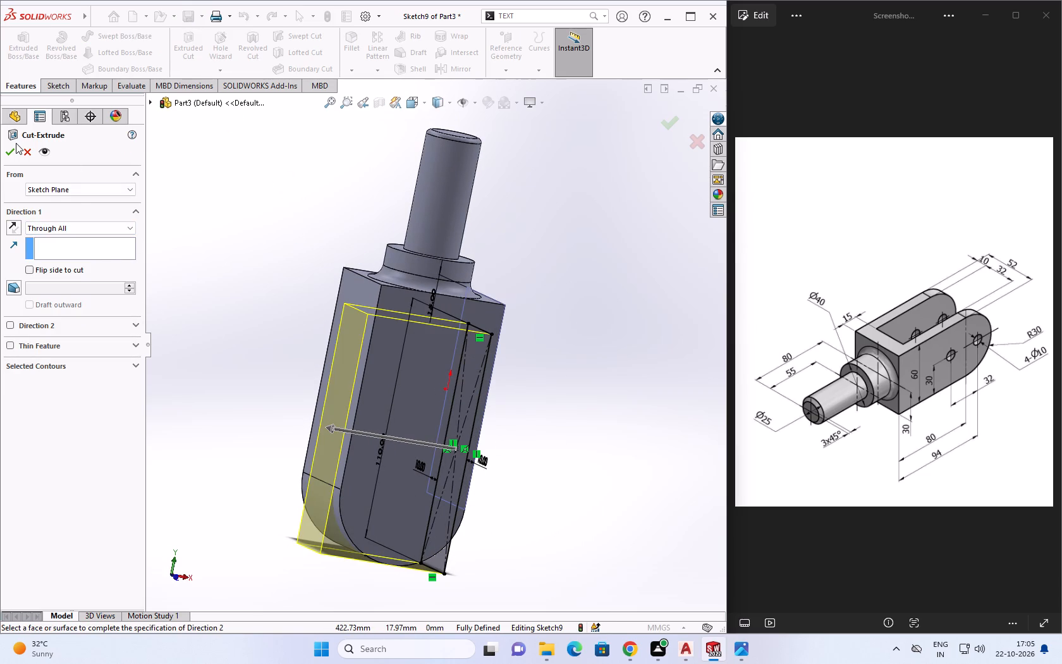
{"action": "left_click", "coordinate": [16, 143]}
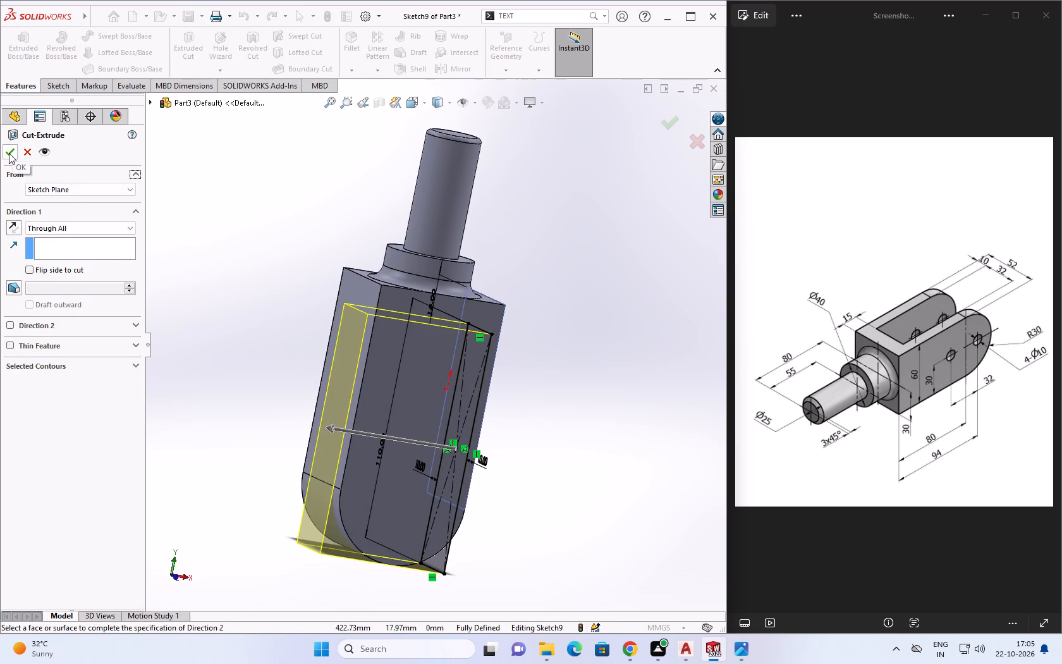
{"action": "left_click", "coordinate": [9, 153]}
{"action": "middle_click_drag", "start_coordinate": [585, 384], "coordinate": [465, 364]}
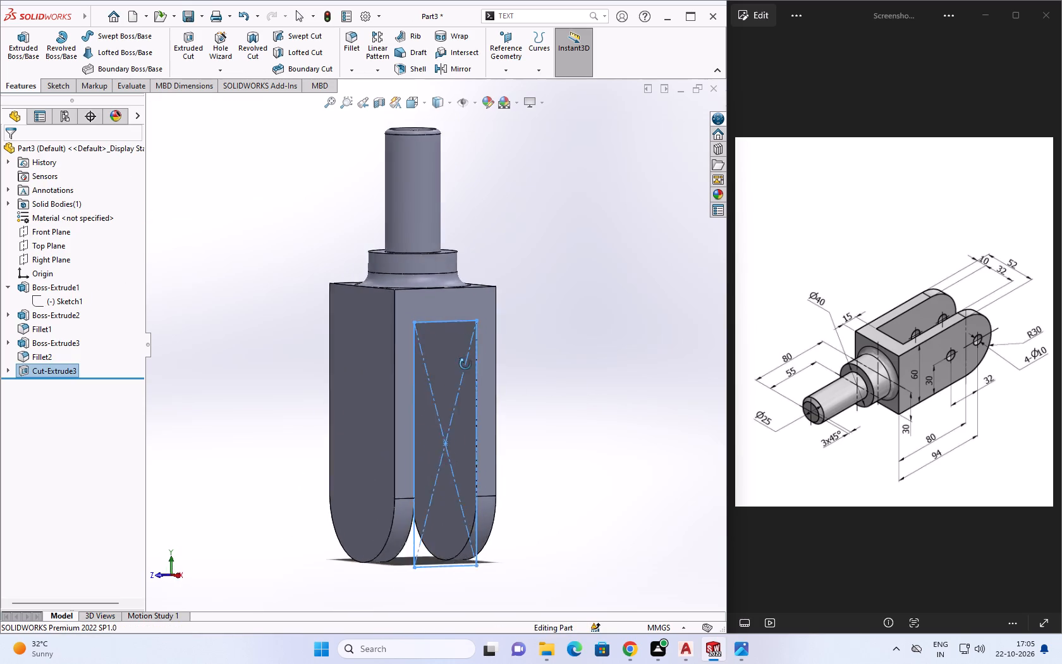
{"action": "middle_click_drag", "start_coordinate": [465, 364], "coordinate": [444, 360]}
{"action": "key", "text": "Escape"}
{"action": "key", "text": "Escape"}
{"action": "key", "text": "Escape"}
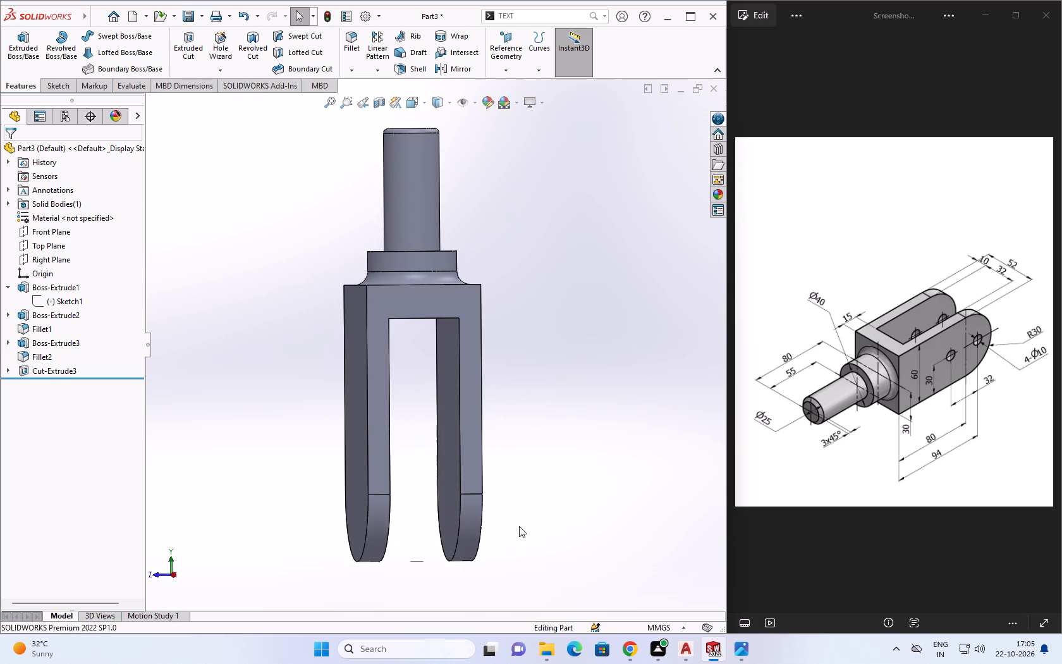
On the fork leg's outer flat face, sketch a circle about 14.5 mm in diameter near the rounded end and a larger circle above it.
{"action": "middle_click_drag", "start_coordinate": [507, 515], "coordinate": [569, 508]}
{"action": "middle_click_drag", "start_coordinate": [589, 491], "coordinate": [559, 544]}
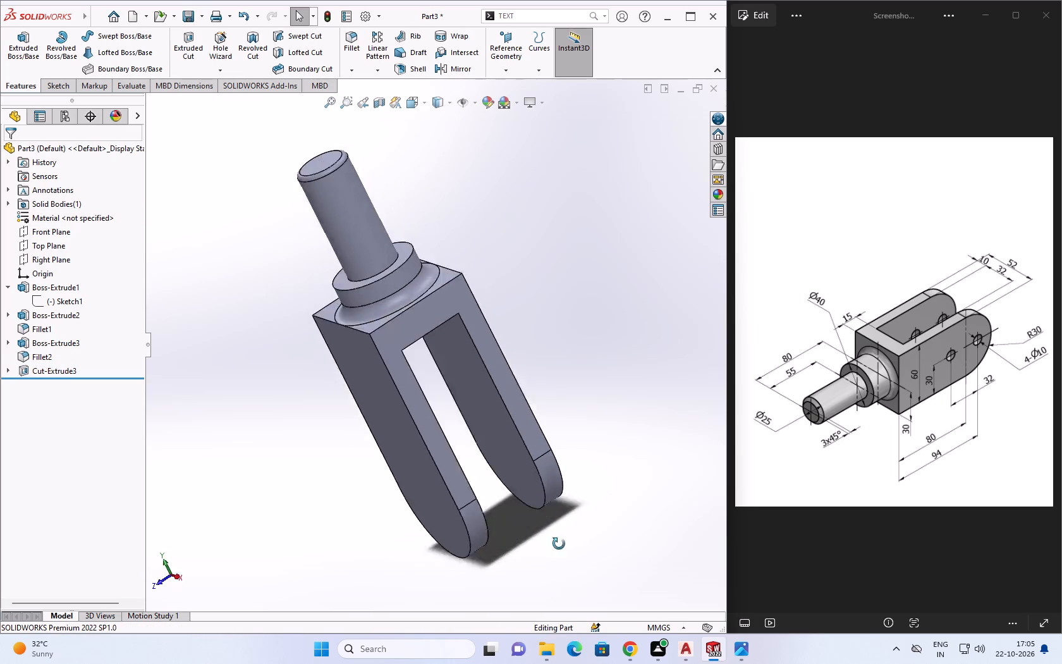
{"action": "middle_click_drag", "start_coordinate": [559, 544], "coordinate": [519, 449]}
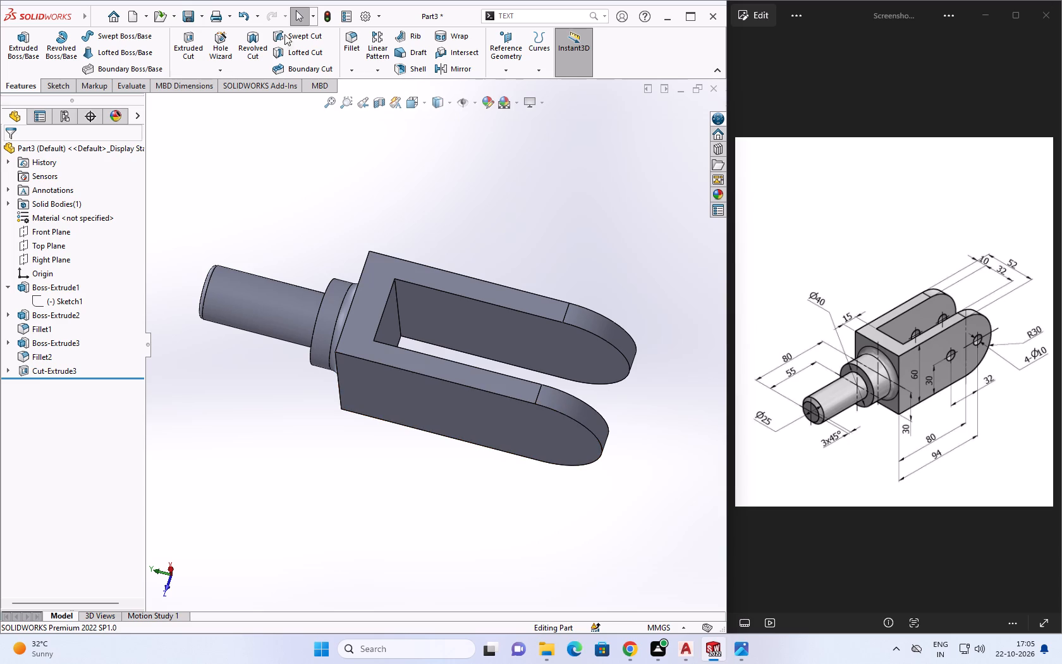
{"action": "key", "text": "Escape"}
{"action": "key", "text": "Escape"}
{"action": "middle_click_drag", "start_coordinate": [454, 441], "coordinate": [478, 350]}
{"action": "left_click", "coordinate": [511, 371]}
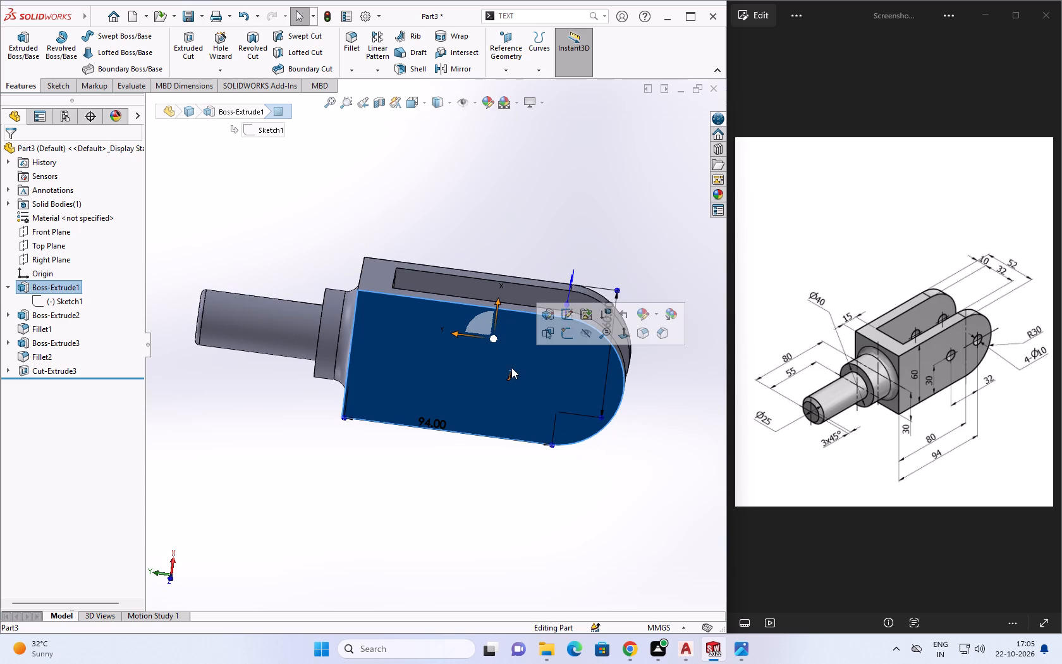
{"action": "left_click", "coordinate": [570, 334]}
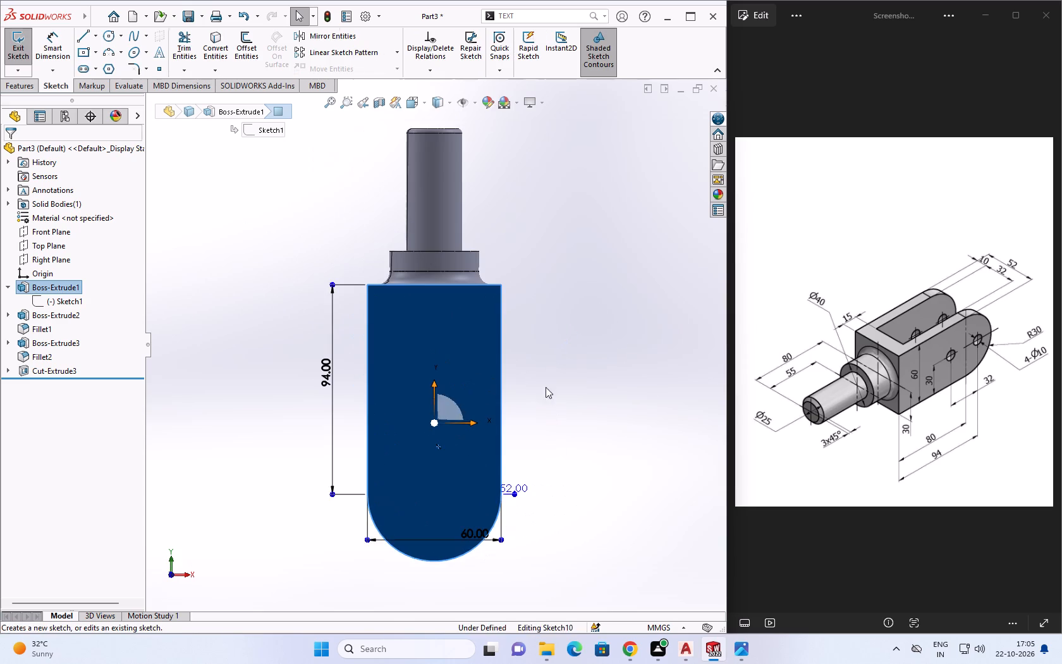
{"action": "scroll", "coordinate": [444, 500], "scroll_direction": "down", "scroll_amount": 3}
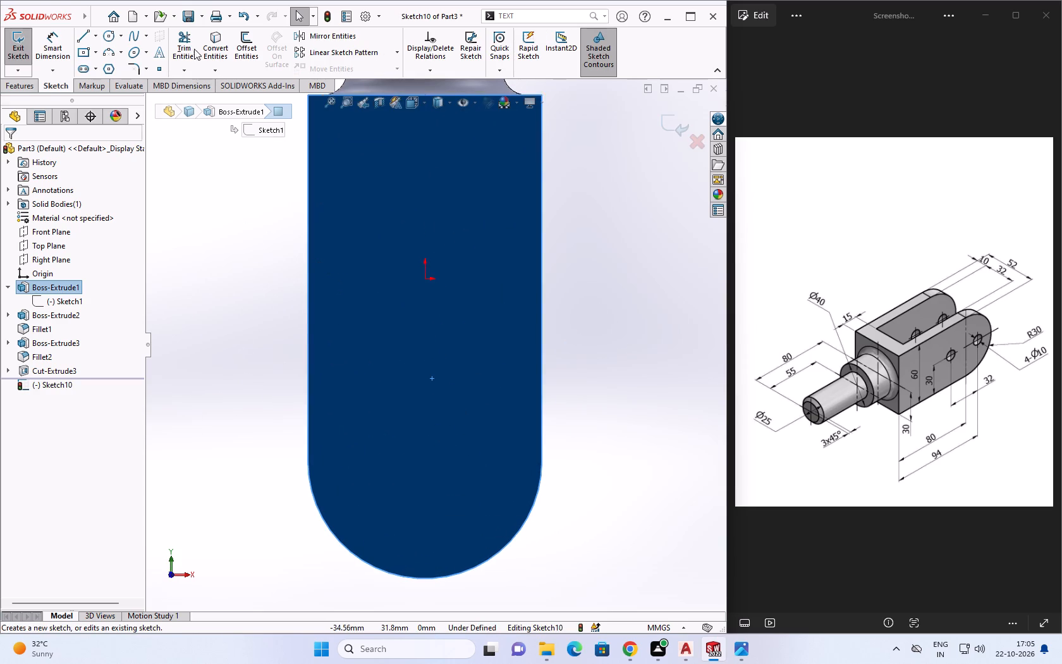
{"action": "left_click", "coordinate": [108, 40]}
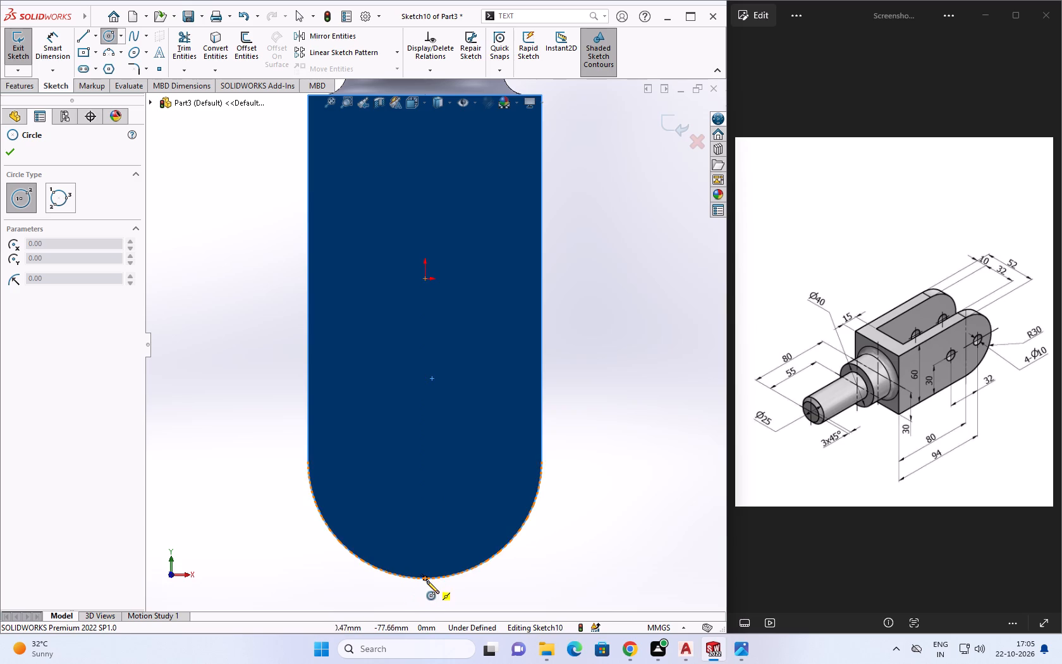
{"action": "left_click", "coordinate": [427, 493]}
{"action": "left_click", "coordinate": [443, 514]}
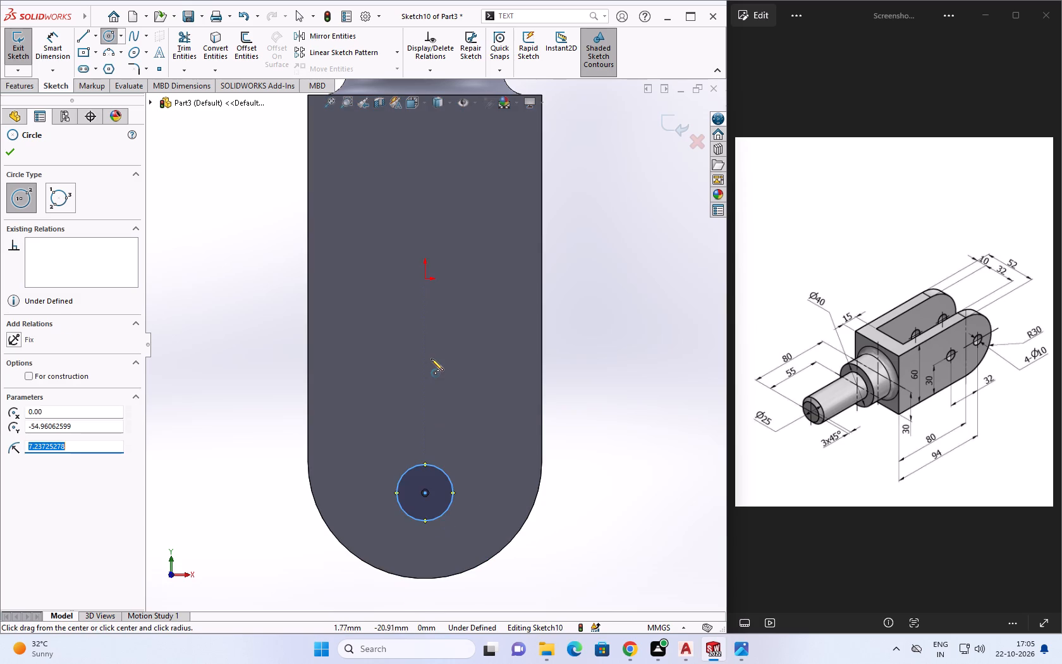
{"action": "left_click", "coordinate": [417, 361]}
{"action": "left_click", "coordinate": [452, 384]}
{"action": "key", "text": "Escape"}
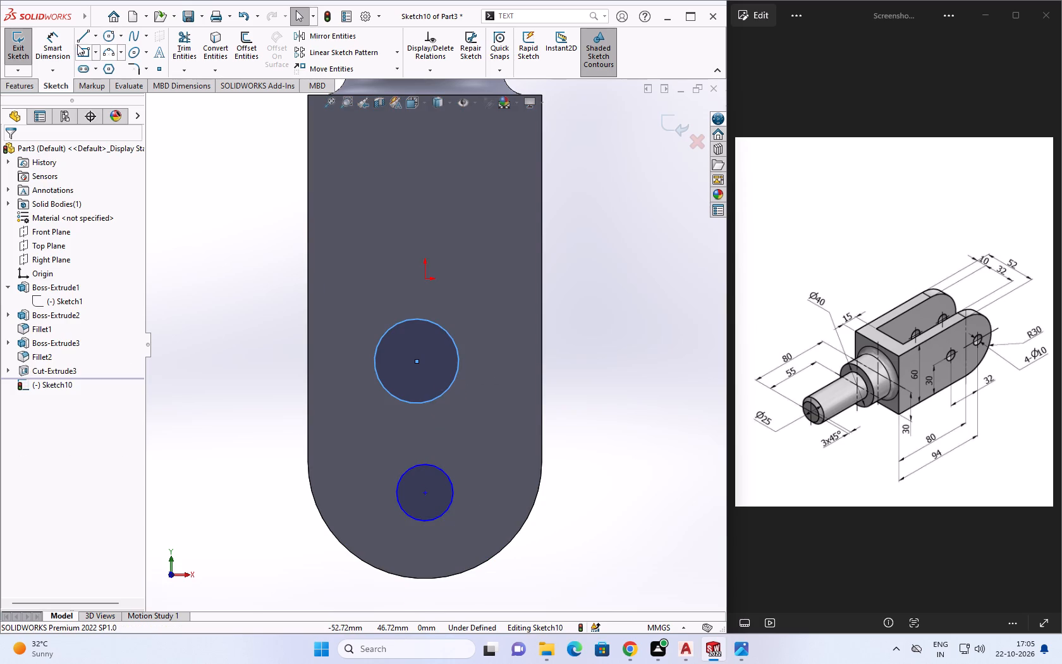
Dimension the vertical distance between the two circle centers as 32 mm.
{"action": "left_click", "coordinate": [68, 46]}
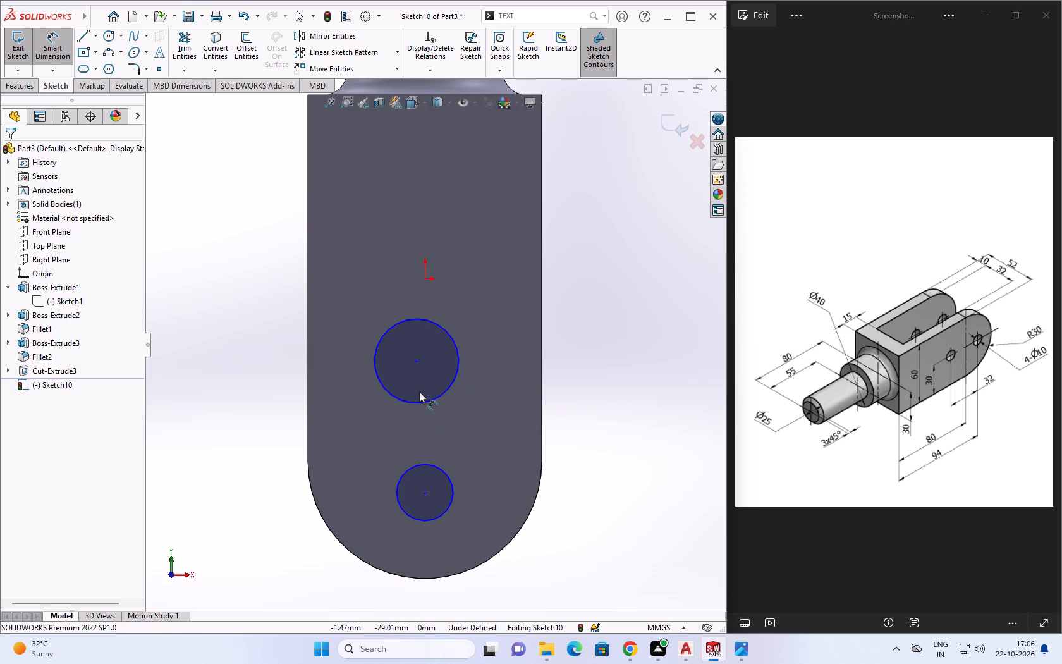
{"action": "left_click", "coordinate": [417, 364]}
{"action": "left_click", "coordinate": [425, 495]}
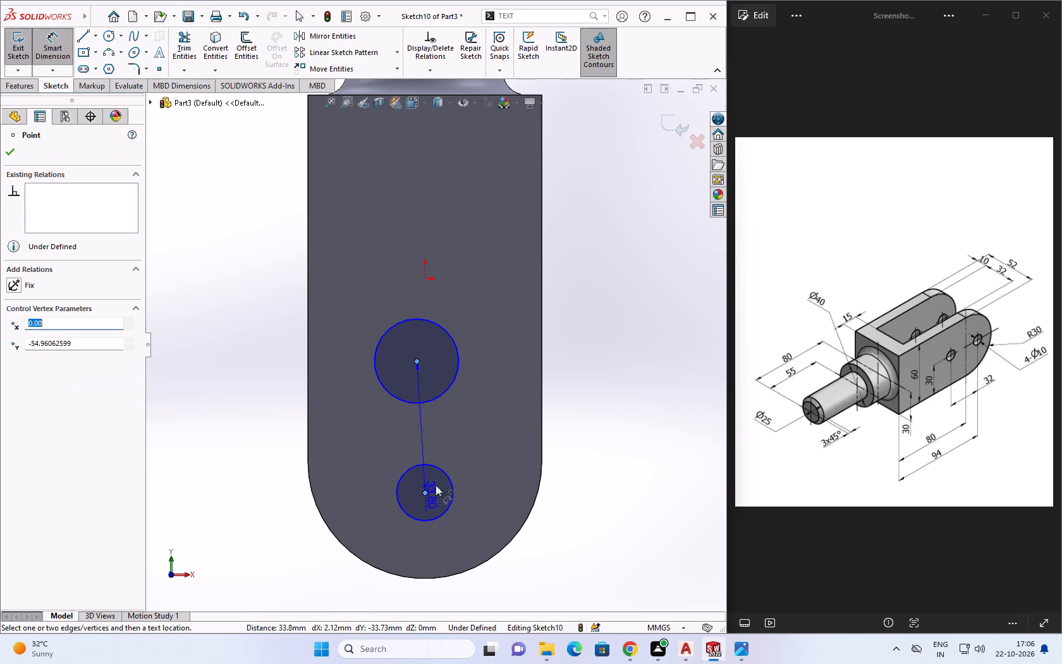
{"action": "left_click", "coordinate": [593, 445]}
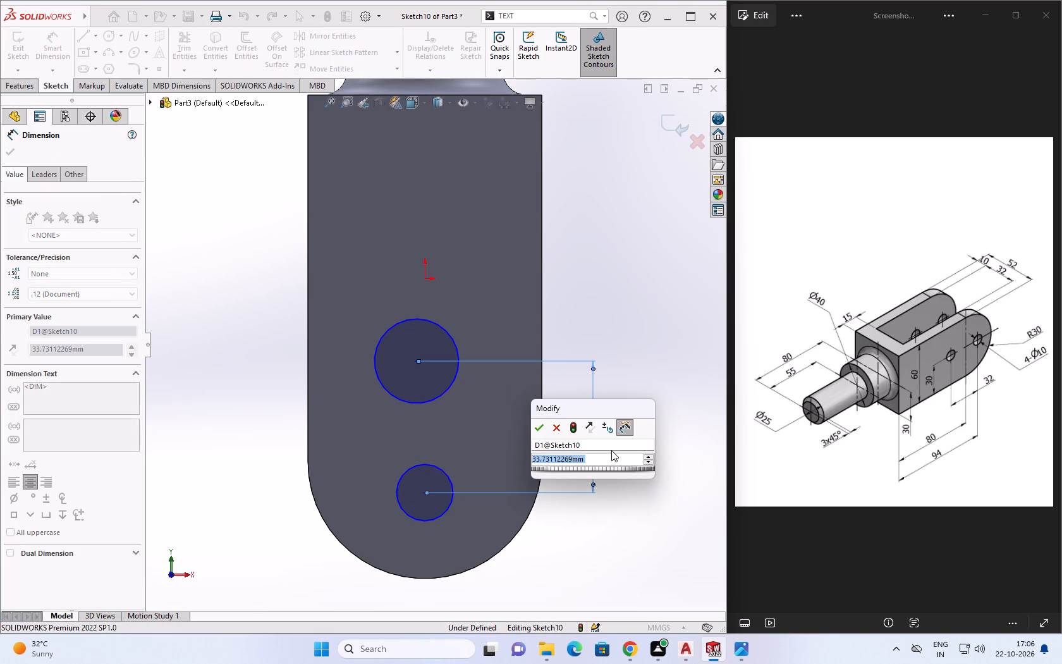
{"action": "type", "text": "32"}
{"action": "key", "text": "Return"}
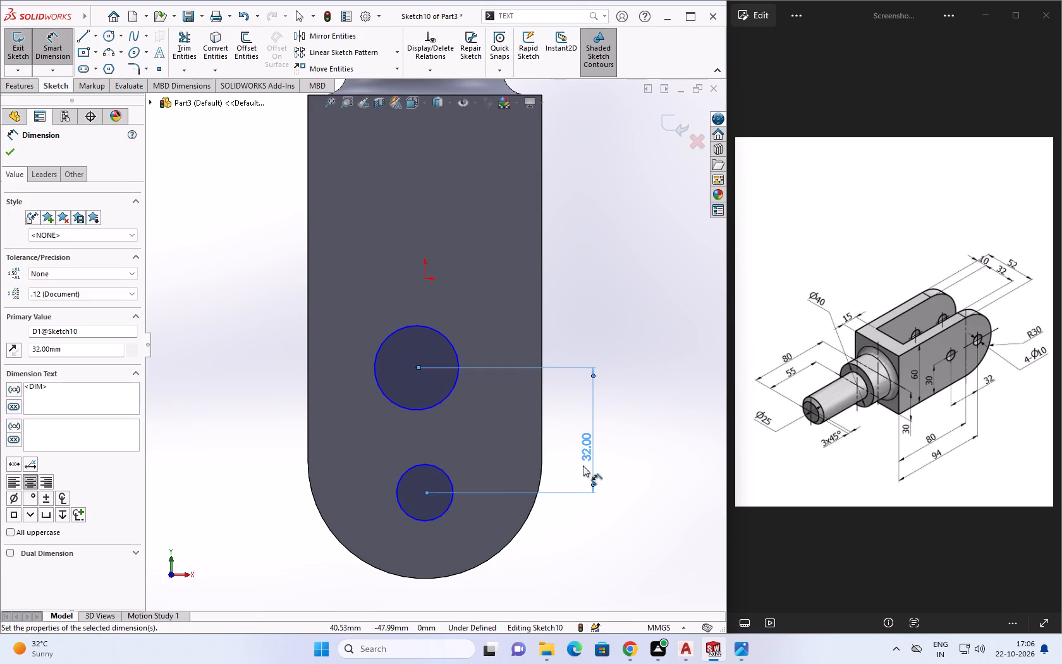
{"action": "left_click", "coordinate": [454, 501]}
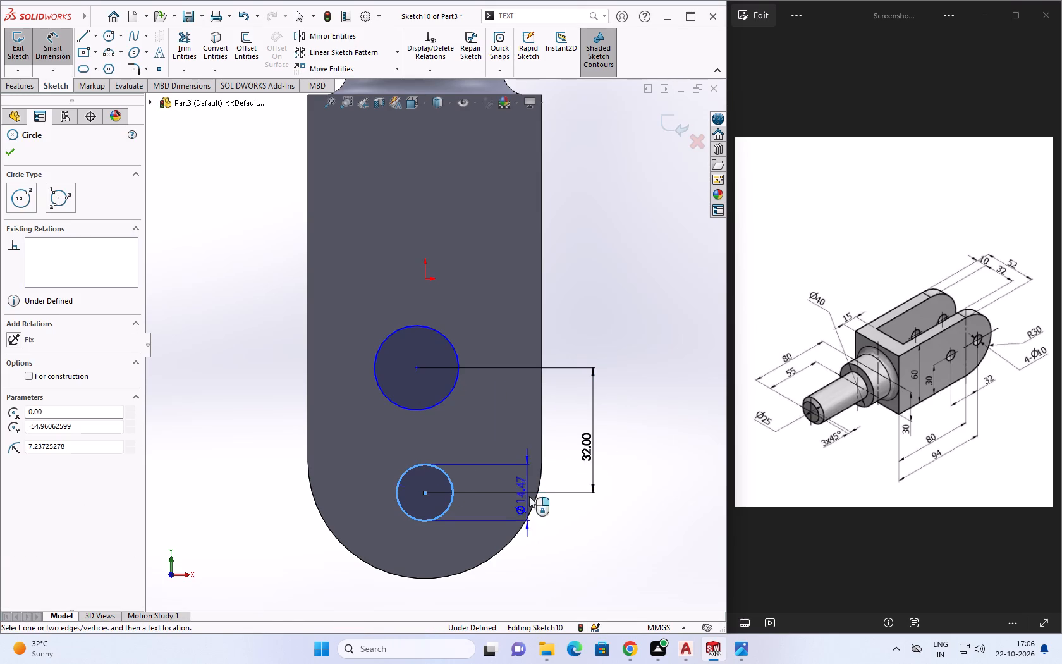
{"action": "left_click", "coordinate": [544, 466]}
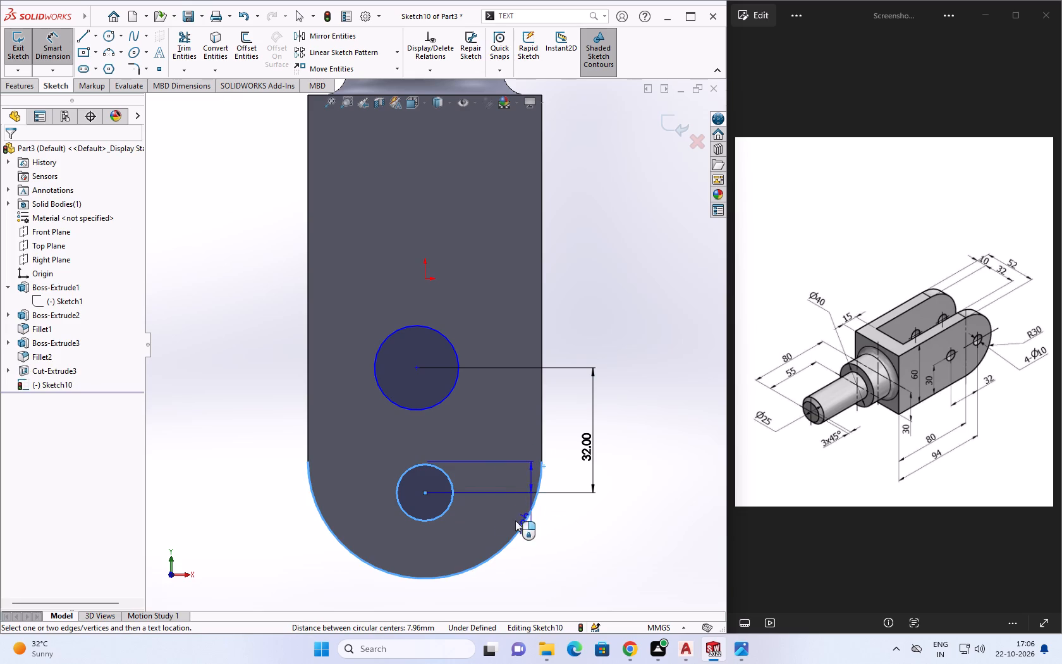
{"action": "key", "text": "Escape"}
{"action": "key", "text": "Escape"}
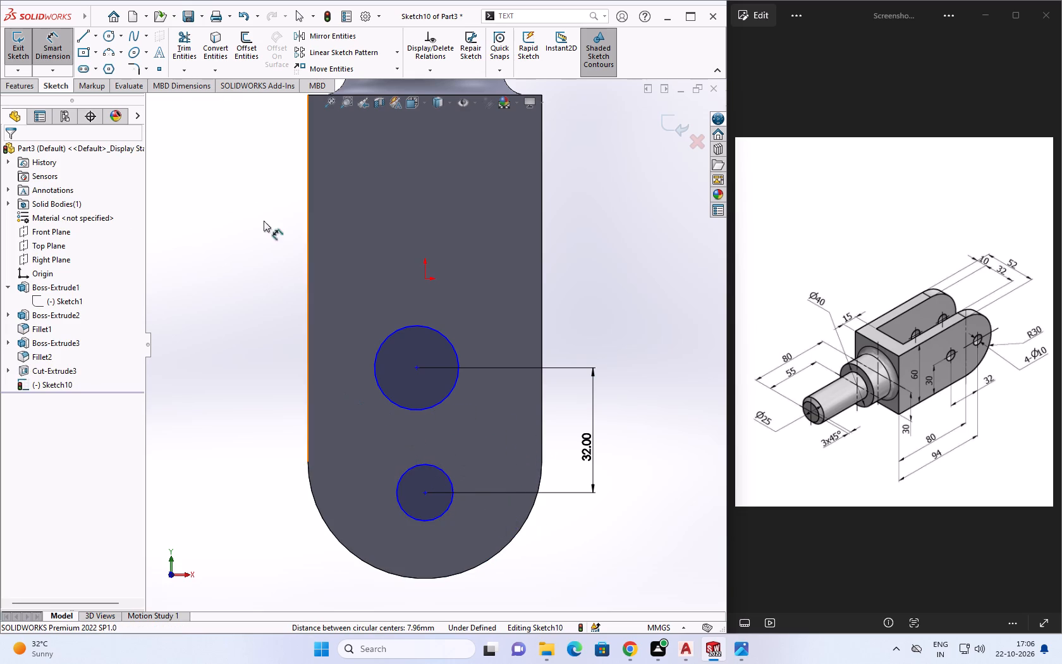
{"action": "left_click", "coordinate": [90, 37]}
Dimension the upper circle's center horizontally at 30 mm from the leg's right-hand straight edge.
{"action": "left_click", "coordinate": [53, 41]}
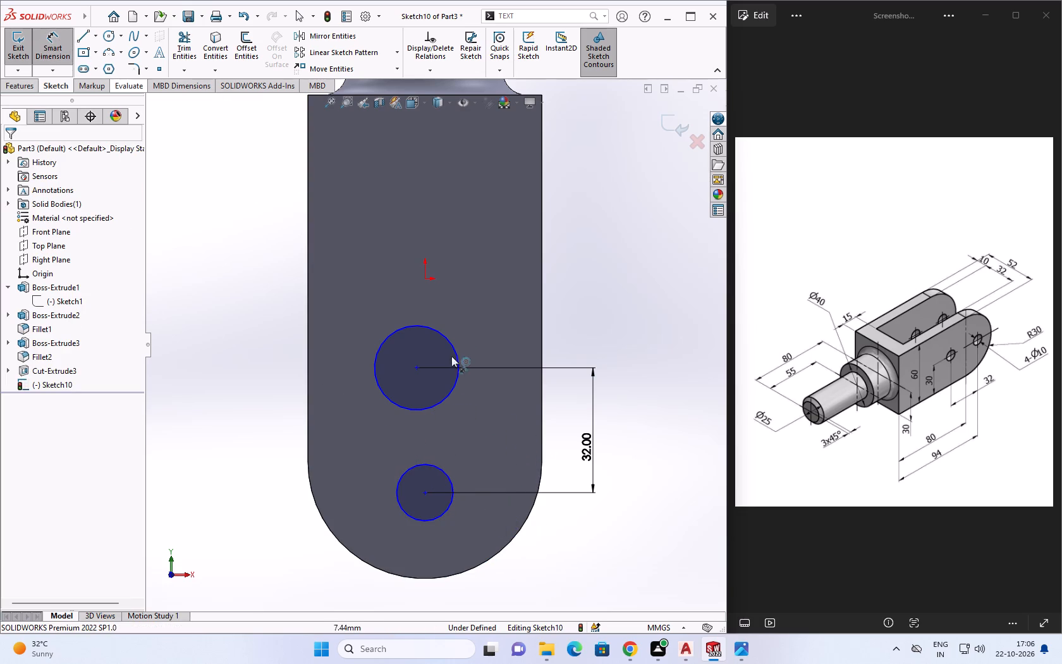
{"action": "left_click", "coordinate": [418, 369]}
{"action": "left_click", "coordinate": [541, 354]}
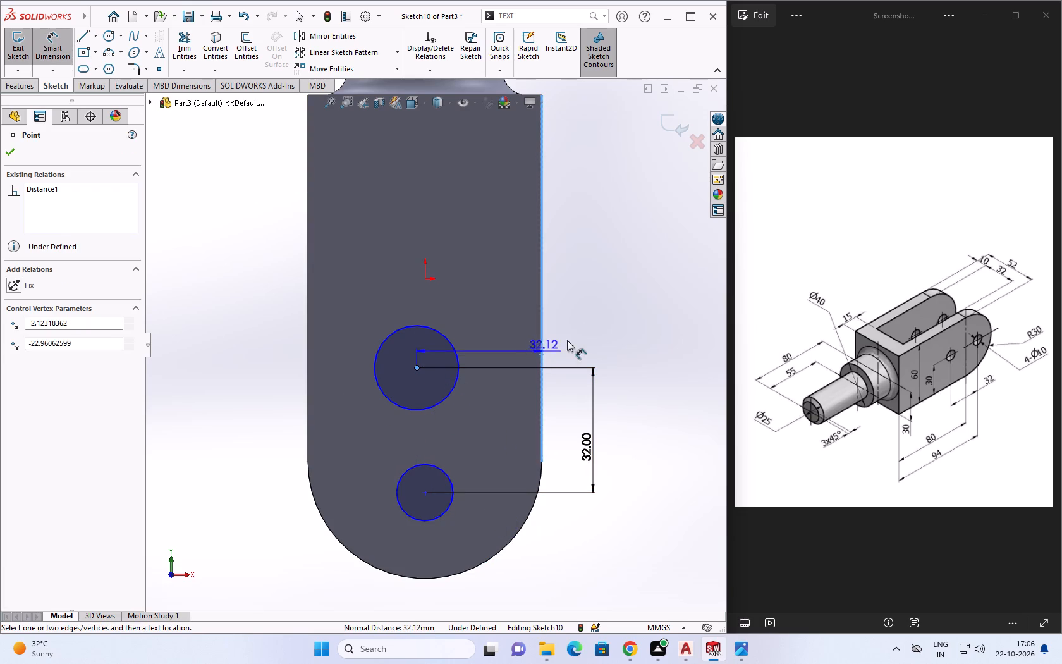
{"action": "left_click", "coordinate": [595, 316]}
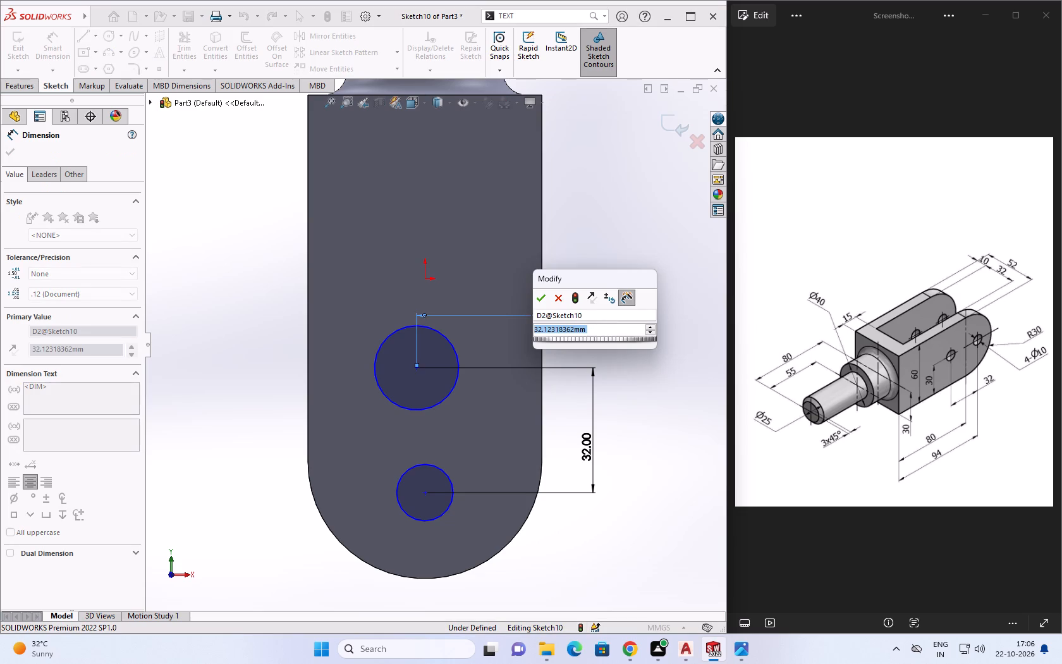
{"action": "type", "text": "30"}
{"action": "key", "text": "Return"}
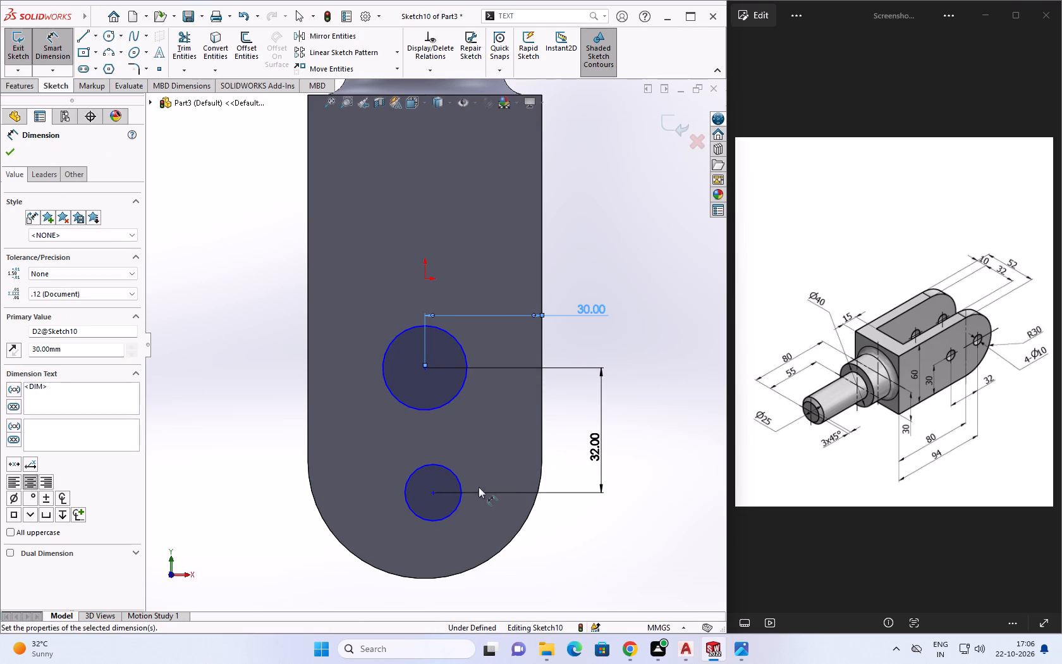
{"action": "key", "text": "Escape"}
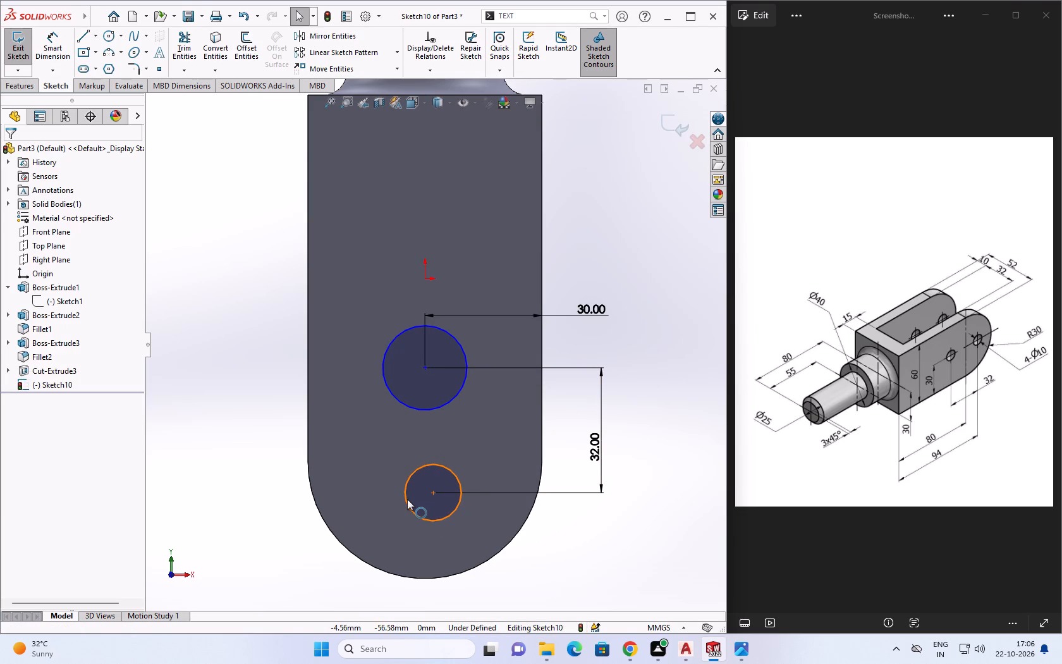
{"action": "key", "text": "Escape"}
{"action": "key", "text": "Escape"}
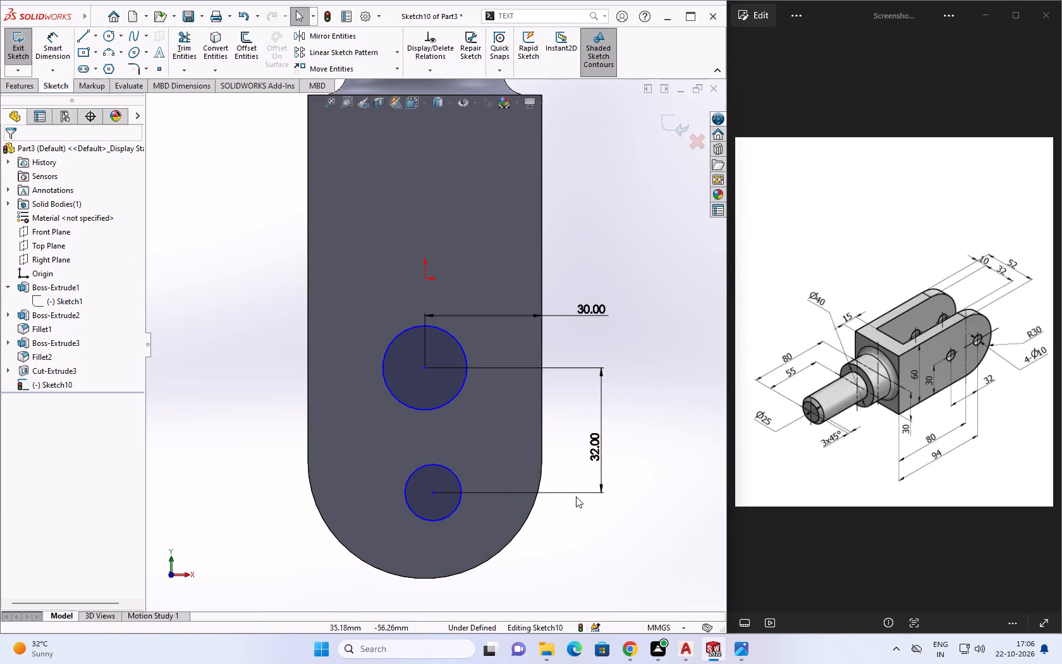
{"action": "key", "text": "Escape"}
{"action": "key", "text": "Escape"}
{"action": "key", "text": "Escape"}
{"action": "left_click_drag", "start_coordinate": [623, 517], "coordinate": [616, 507]}
Delete the 32 mm vertical dimension between the two circle centers.
{"action": "left_click", "coordinate": [585, 444]}
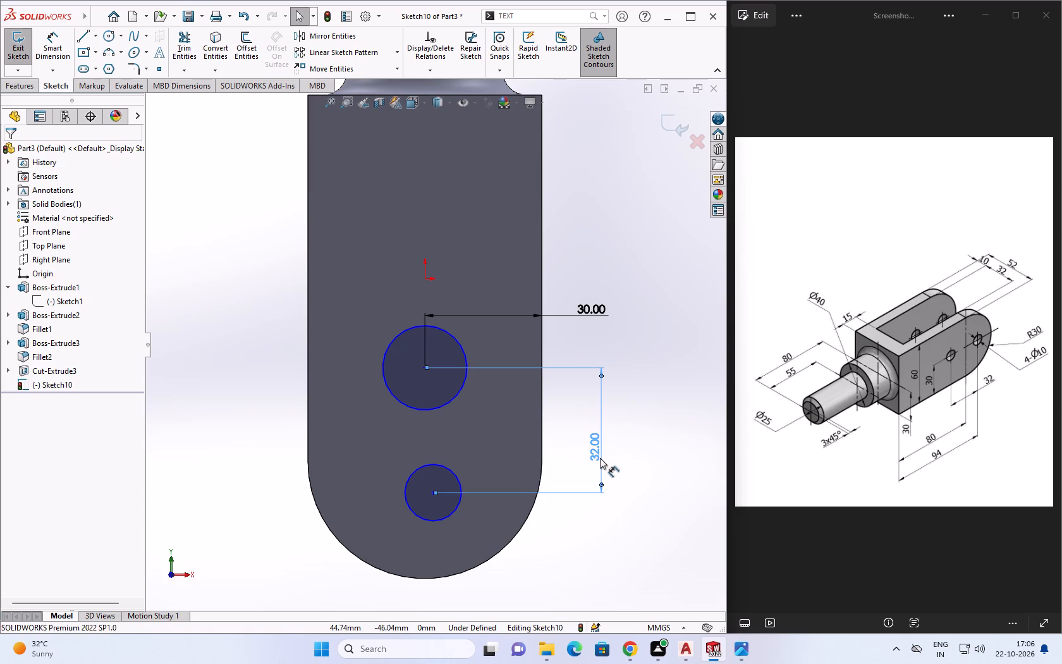
{"action": "key", "text": "Delete"}
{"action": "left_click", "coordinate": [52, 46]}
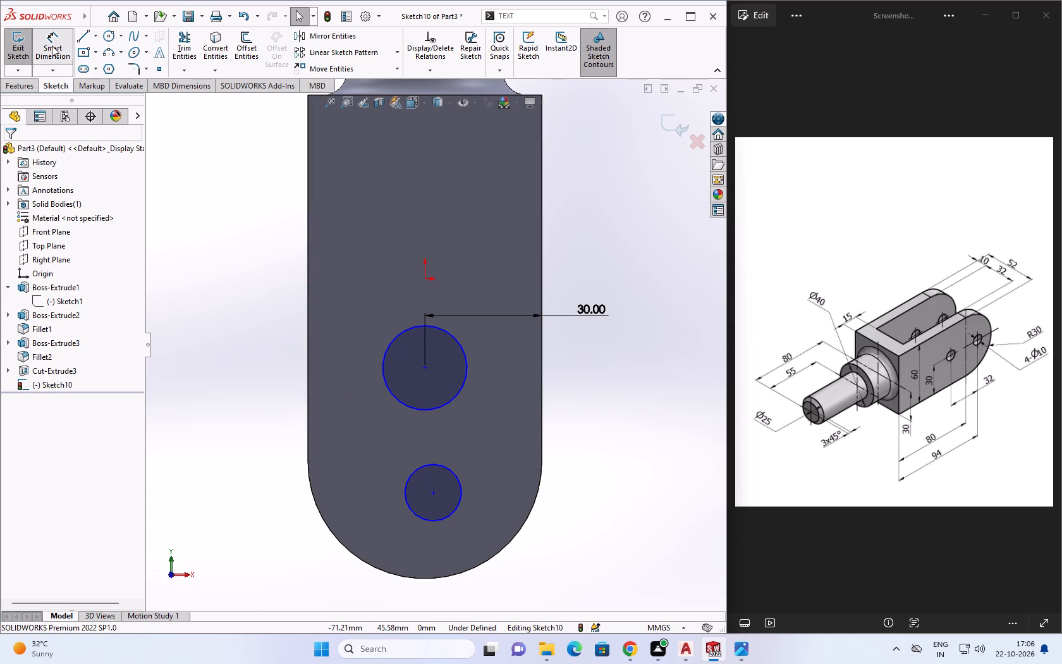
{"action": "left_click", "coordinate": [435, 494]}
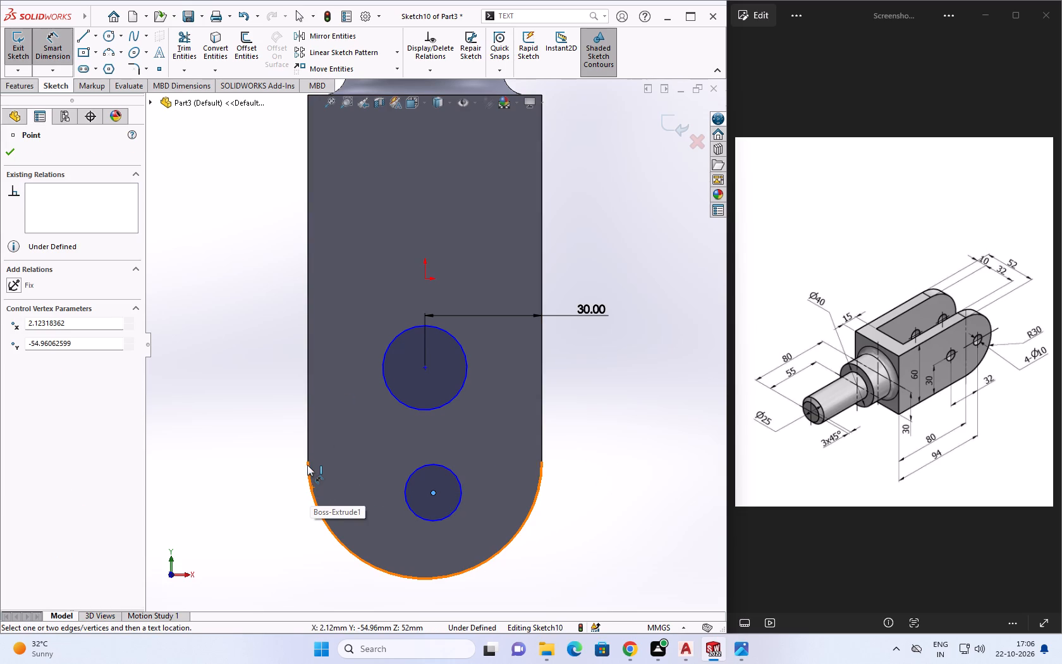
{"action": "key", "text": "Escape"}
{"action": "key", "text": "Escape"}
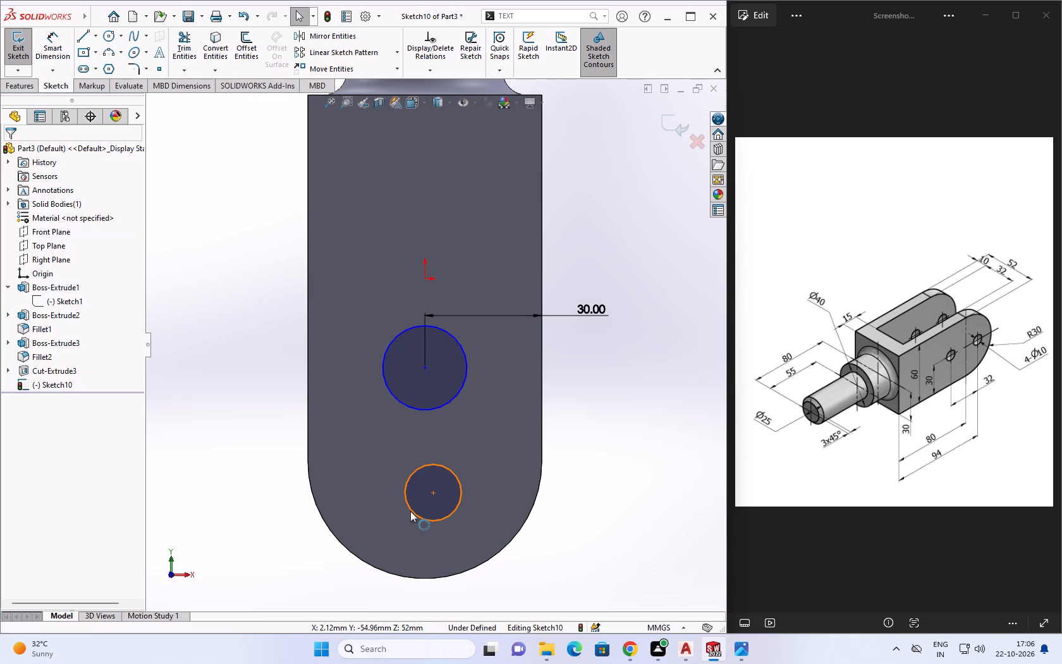
Delete the smaller circle near the leg's rounded end.
{"action": "left_click", "coordinate": [410, 511]}
{"action": "key", "text": "Delete"}
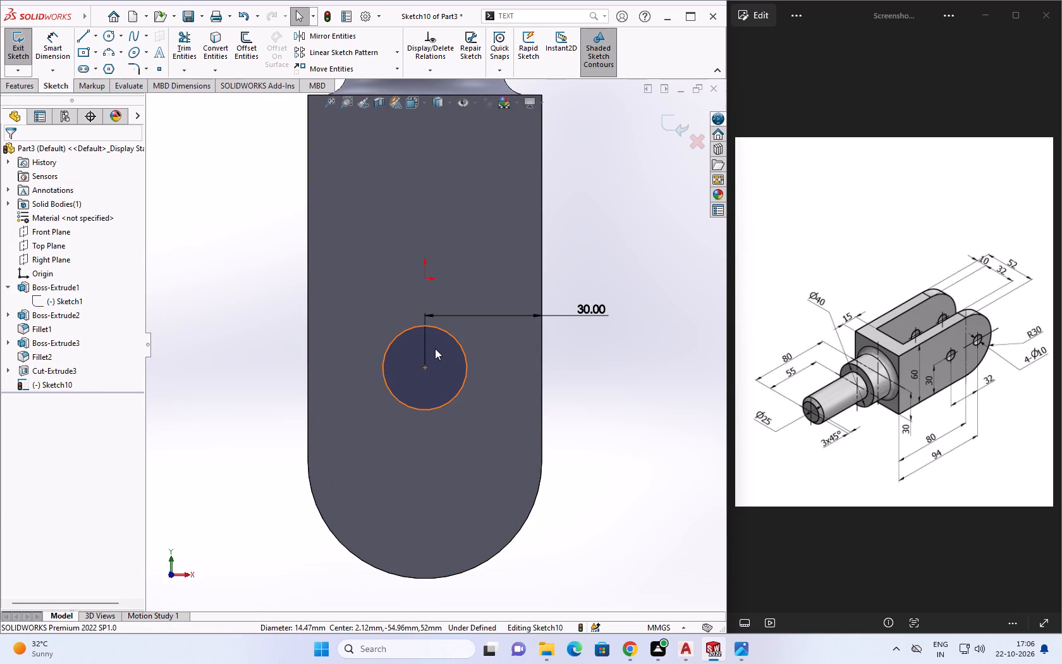
Dimension the remaining circle's center vertically at 80 mm from the block's shank-side edge.
{"action": "scroll", "coordinate": [442, 183], "scroll_direction": "down", "scroll_amount": 1}
{"action": "scroll", "coordinate": [444, 187], "scroll_direction": "up", "scroll_amount": 2}
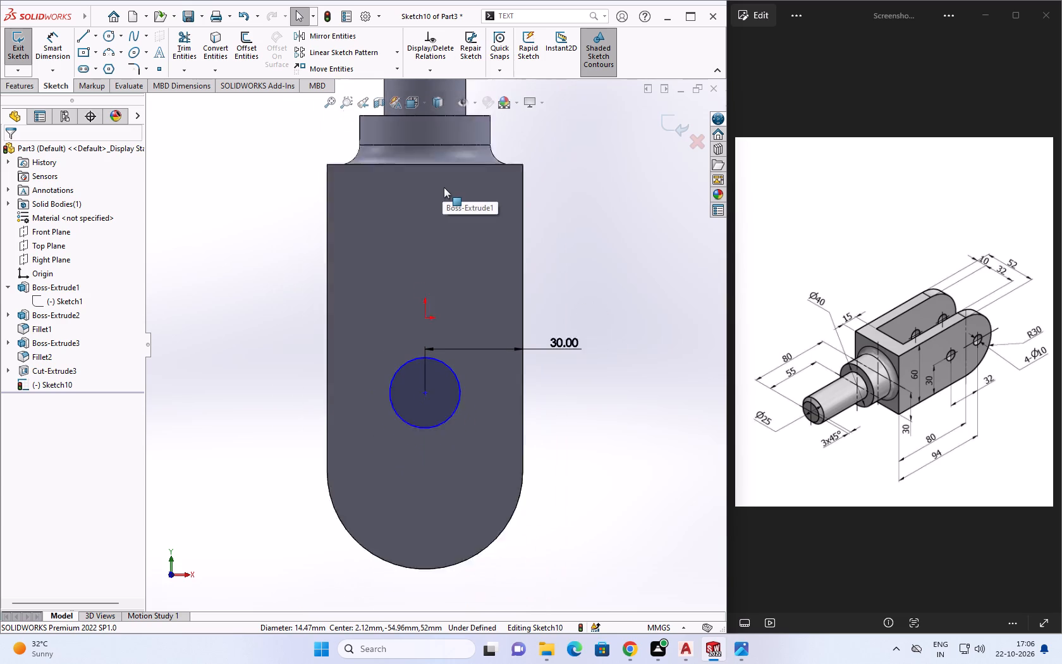
{"action": "scroll", "coordinate": [444, 187], "scroll_direction": "up", "scroll_amount": 1}
{"action": "left_click", "coordinate": [49, 49]}
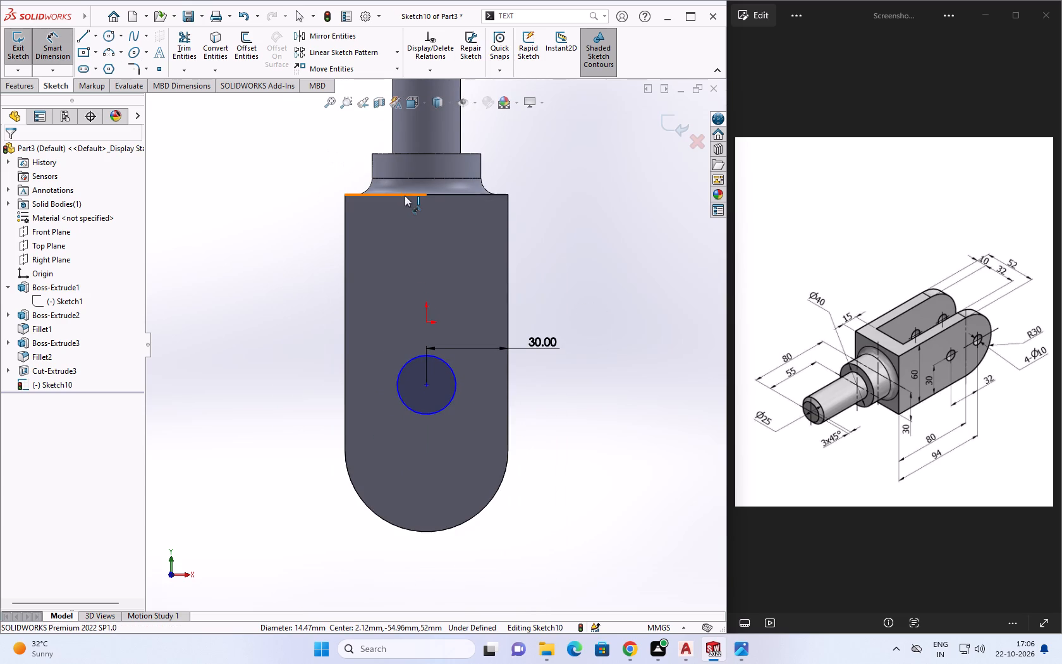
{"action": "left_click", "coordinate": [405, 195]}
{"action": "left_click", "coordinate": [427, 383]}
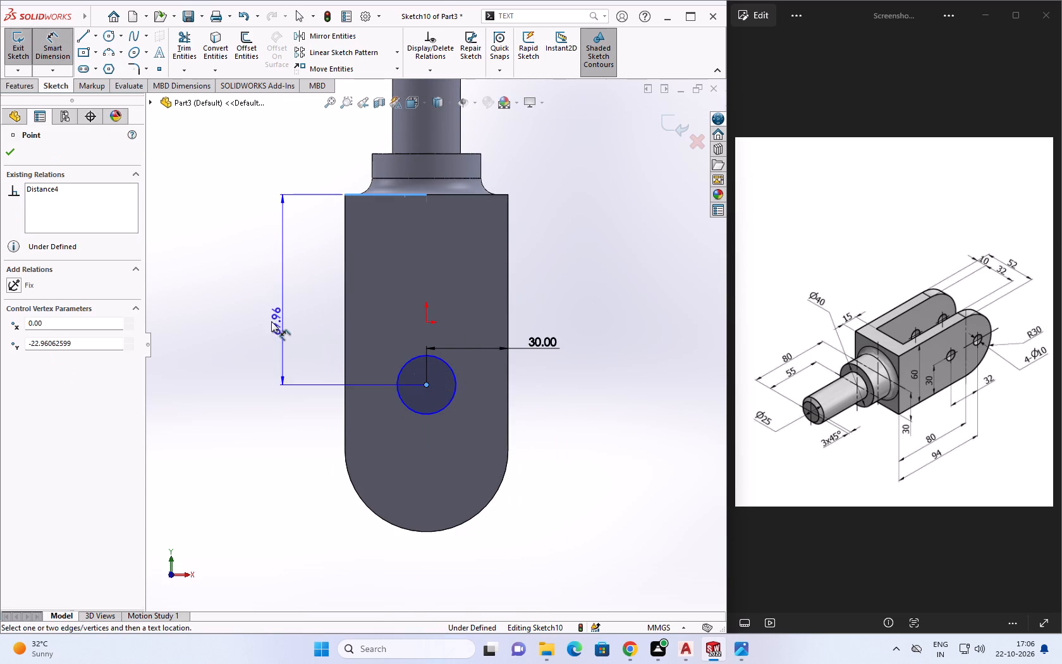
{"action": "left_click", "coordinate": [271, 321]}
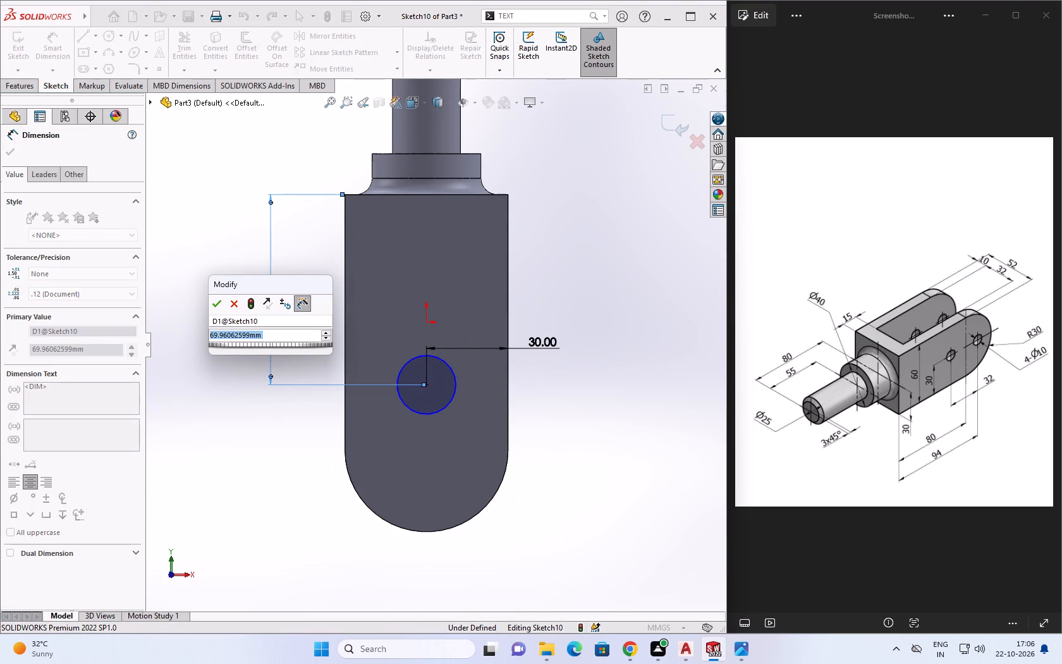
{"action": "type", "text": "80"}
{"action": "key", "text": "Return"}
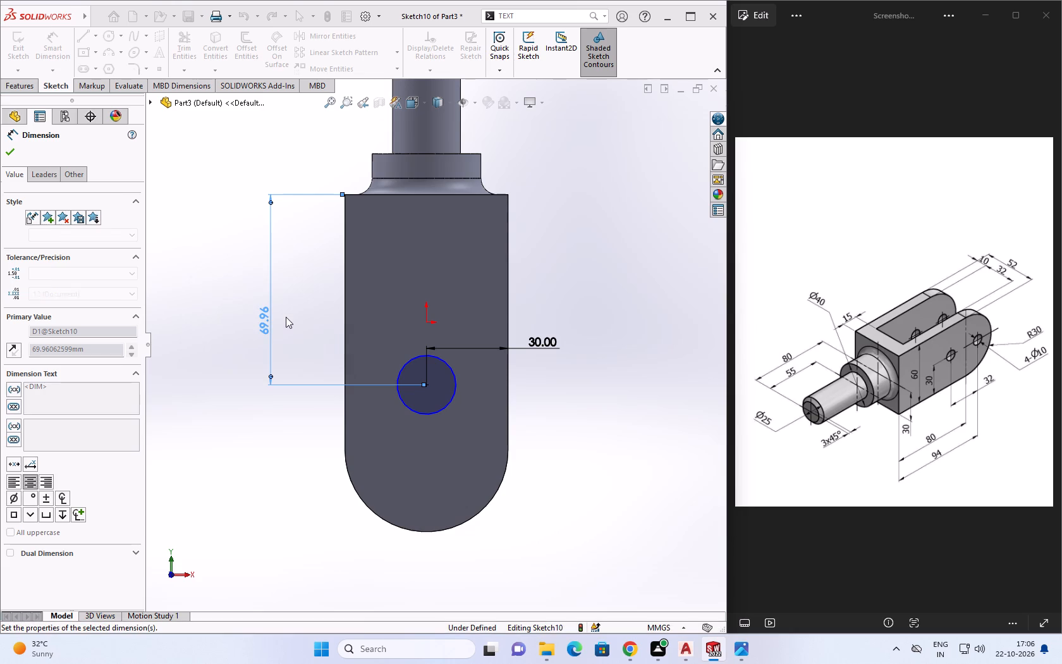
Dimension the circle's diameter as 10 mm and finish dimensioning.
{"action": "left_click", "coordinate": [451, 401]}
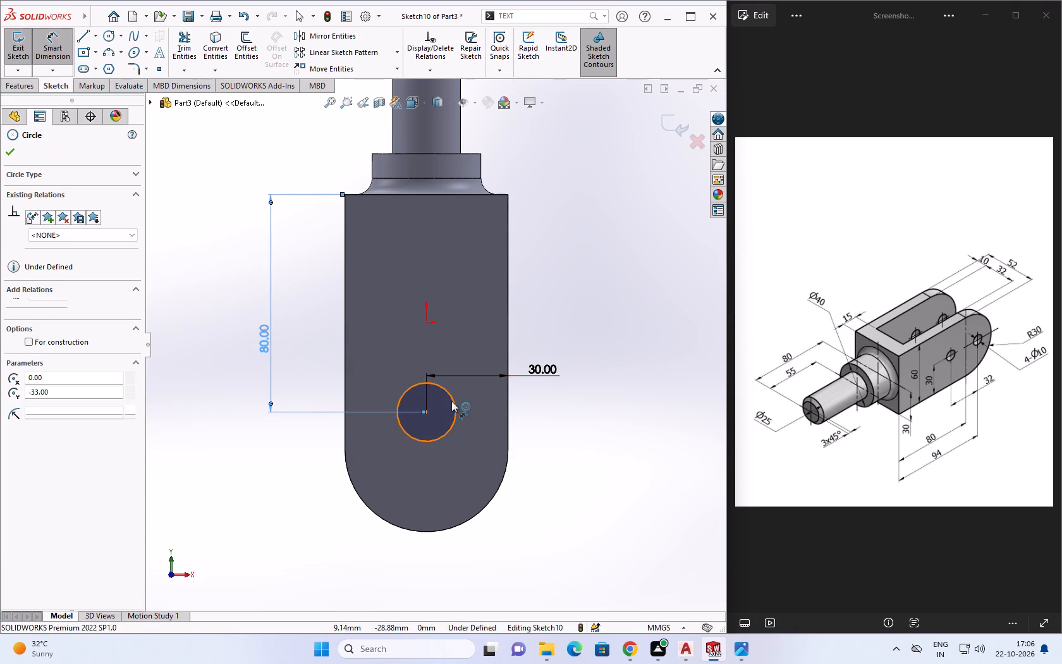
{"action": "left_click", "coordinate": [621, 433]}
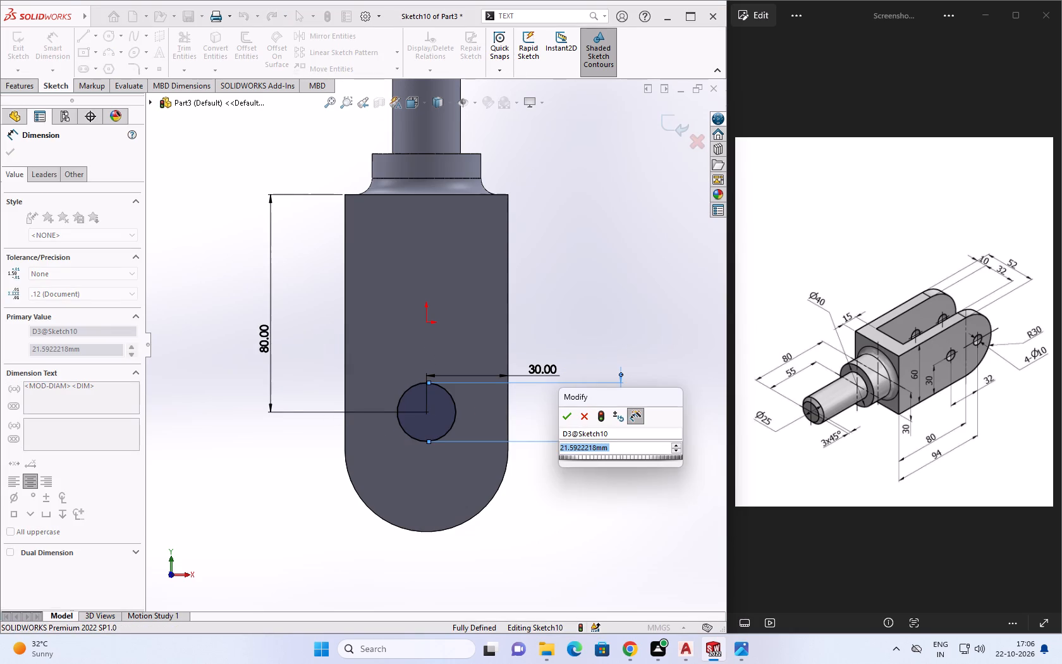
{"action": "type", "text": "10"}
{"action": "key", "text": "Return"}
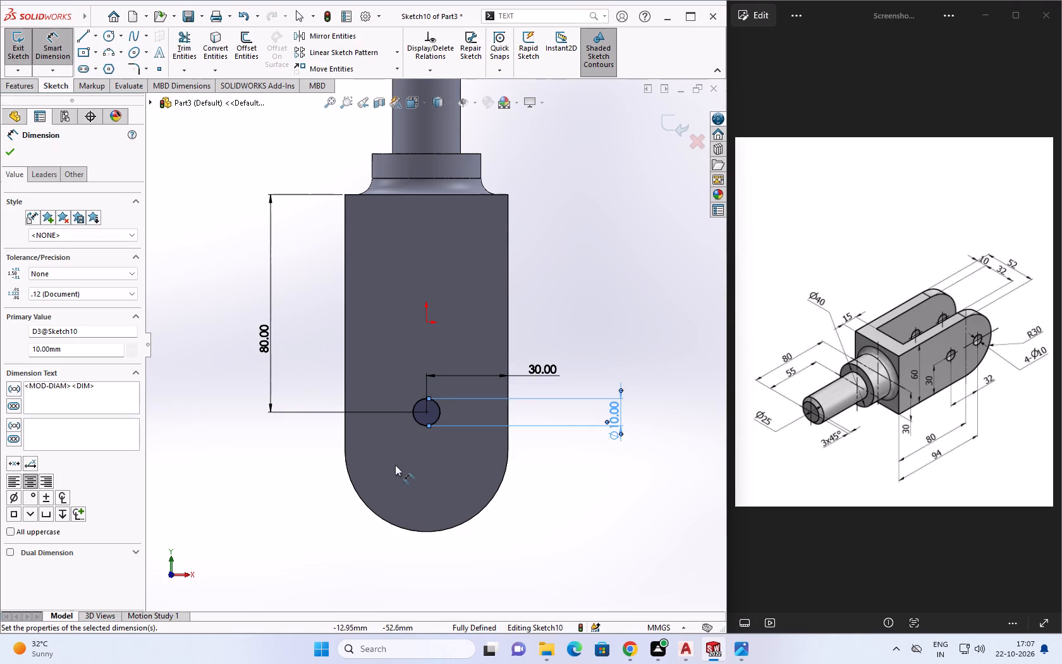
{"action": "key", "text": "Escape"}
{"action": "key", "text": "Escape"}
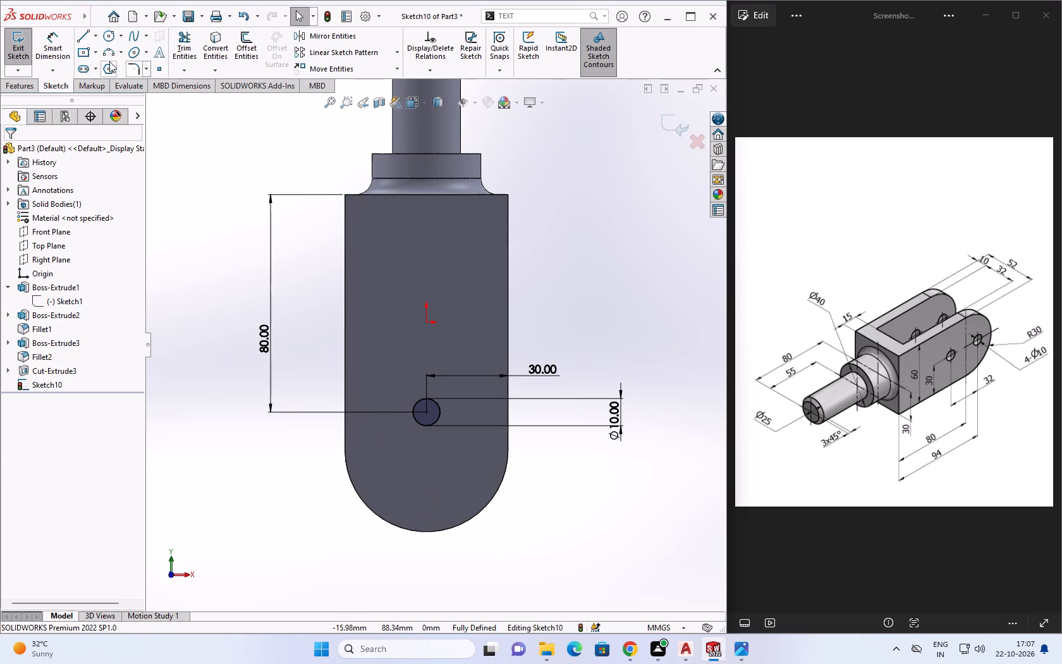
Sketch a circle of 10 mm radius centered on the lowest point of the 10 mm diameter circle.
{"action": "left_click", "coordinate": [110, 38]}
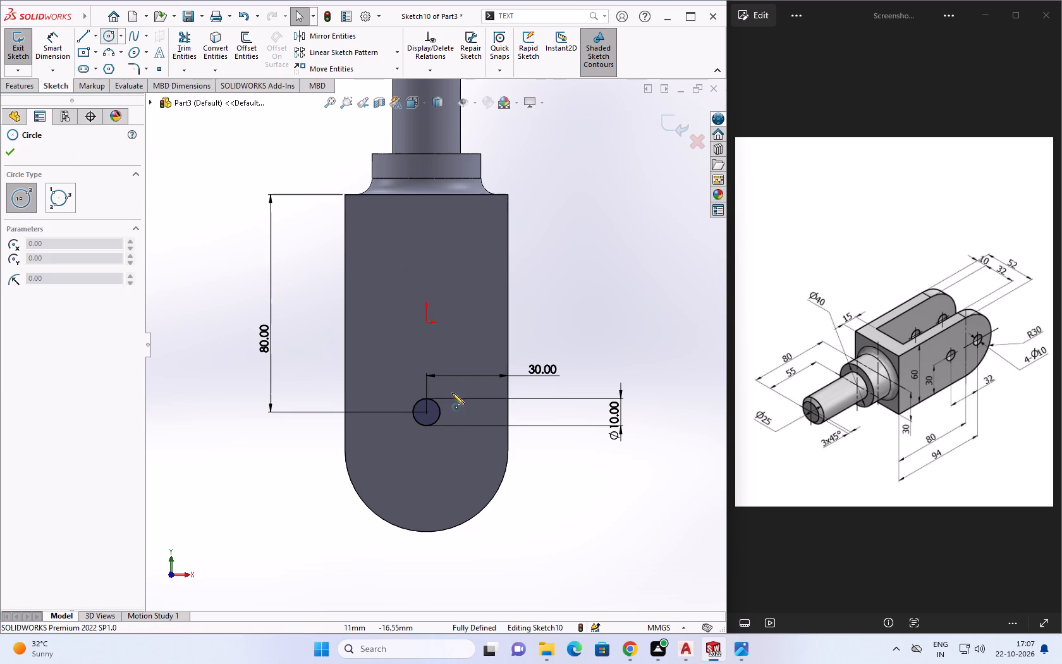
{"action": "left_click", "coordinate": [426, 427]}
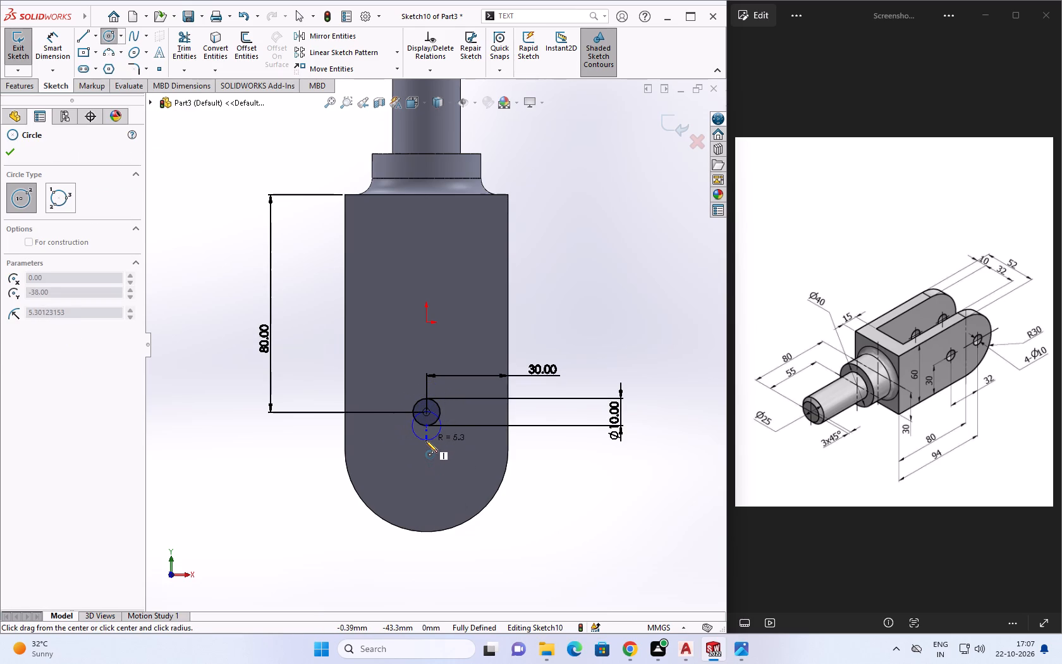
{"action": "left_click", "coordinate": [425, 440]}
{"action": "type", "text": "10"}
{"action": "key", "text": "Return"}
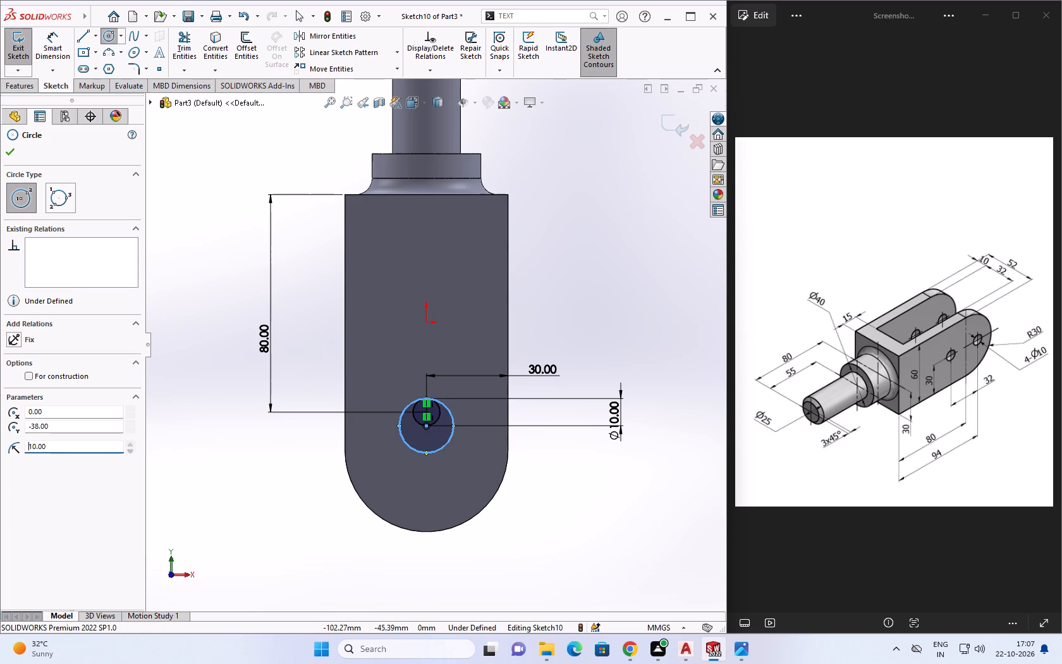
{"action": "key", "text": "Escape"}
{"action": "key", "text": "Escape"}
{"action": "key", "text": "Escape"}
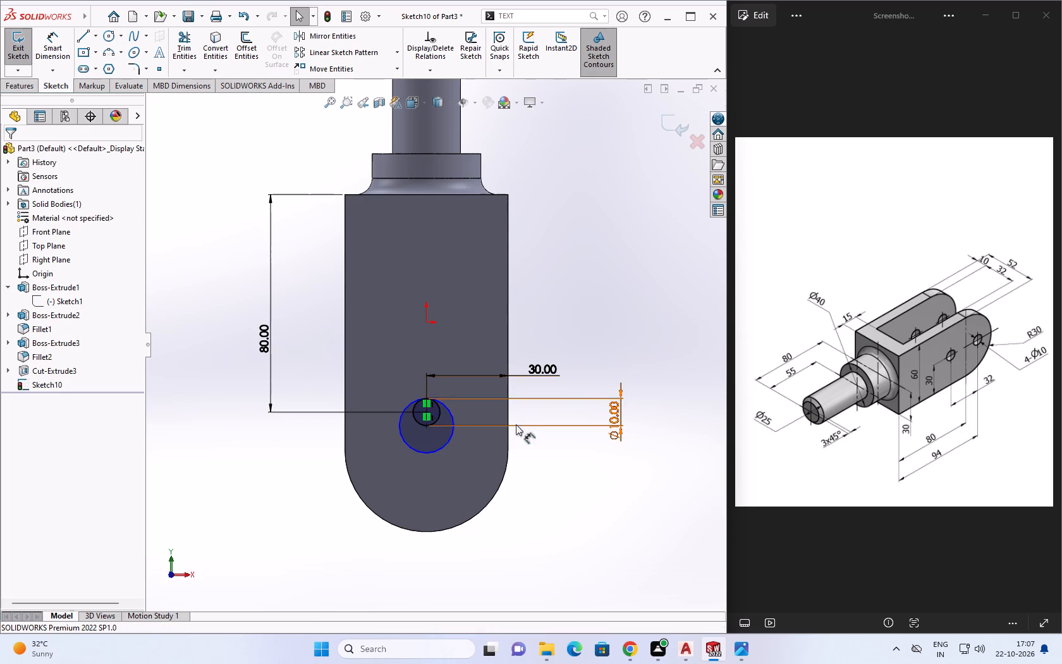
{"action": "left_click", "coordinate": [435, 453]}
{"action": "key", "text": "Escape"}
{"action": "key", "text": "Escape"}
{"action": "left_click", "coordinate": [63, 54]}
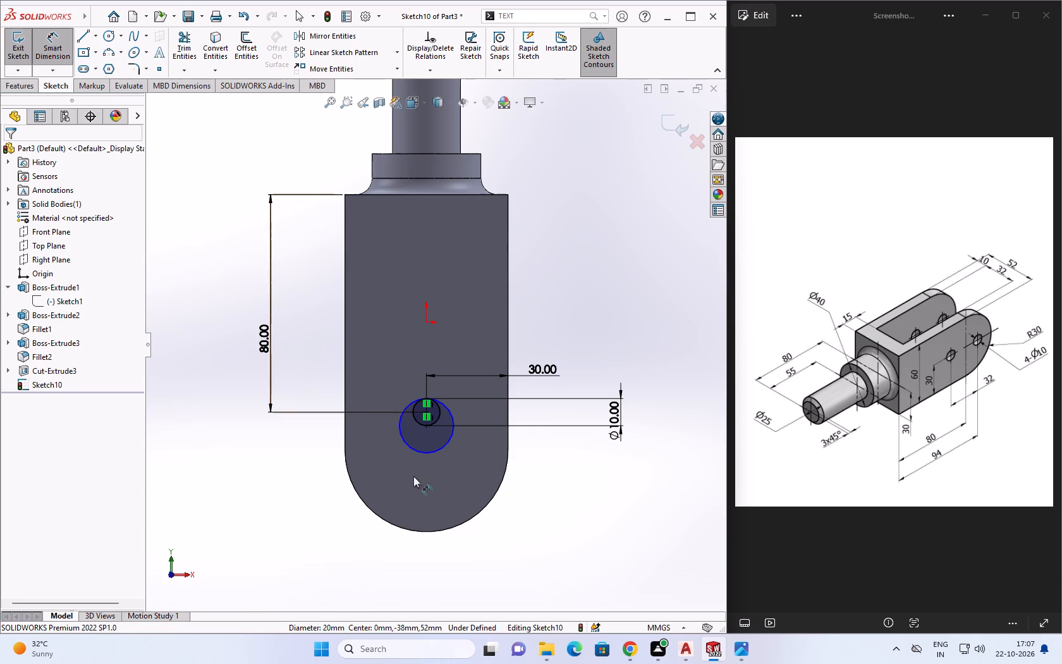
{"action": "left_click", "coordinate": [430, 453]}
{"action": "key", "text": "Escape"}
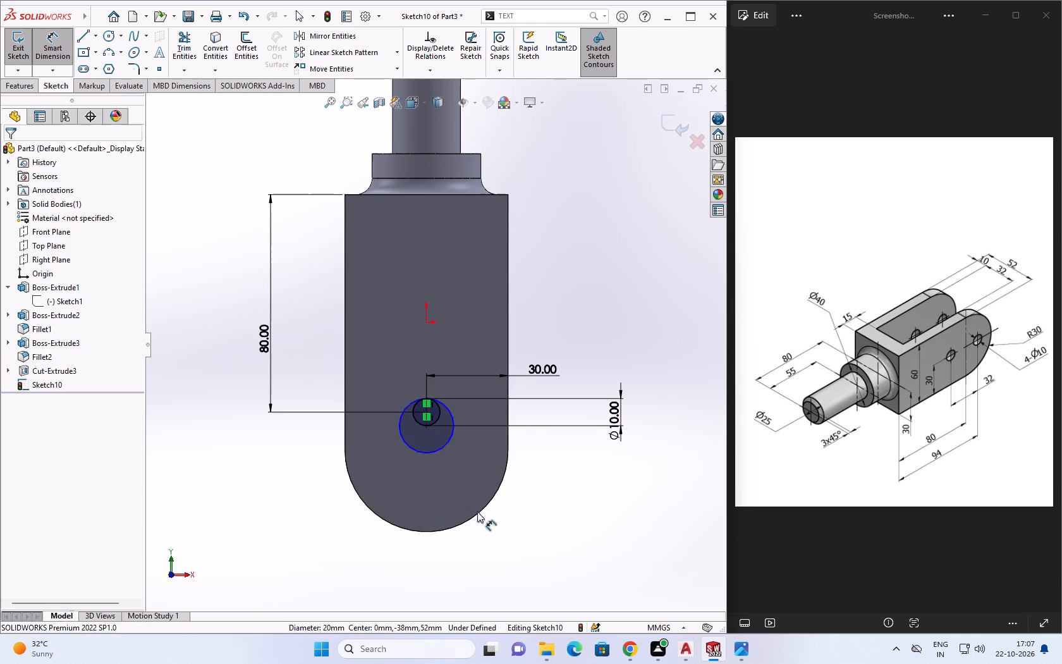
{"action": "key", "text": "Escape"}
Set the lower circle's radius to 5 mm.
{"action": "left_click", "coordinate": [438, 453]}
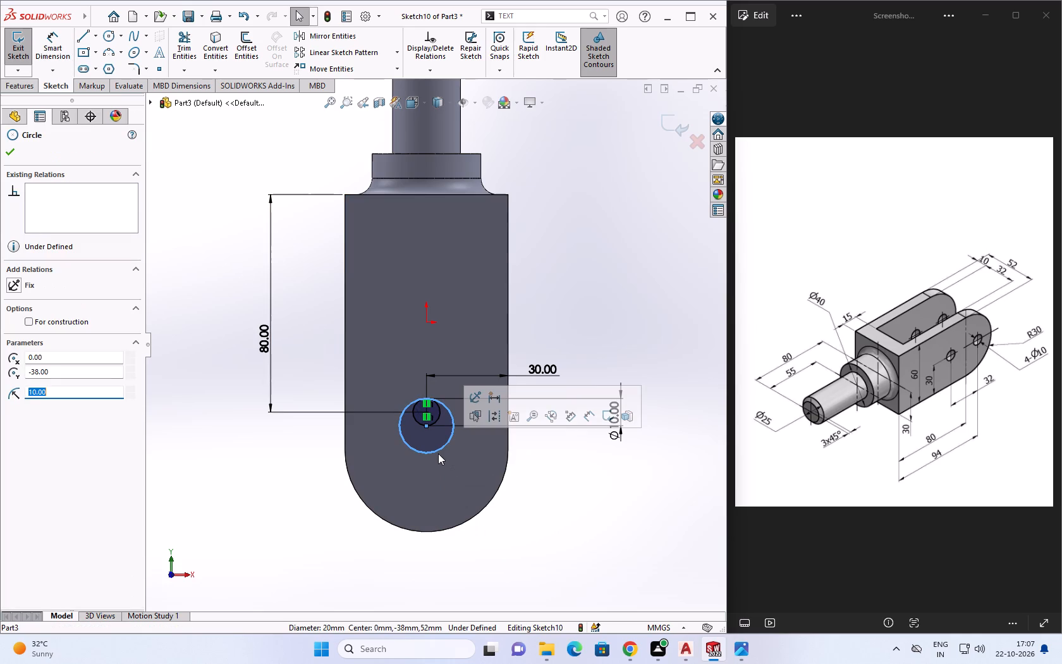
{"action": "key", "text": "5"}
{"action": "key", "text": "Return"}
{"action": "key", "text": "Escape"}
{"action": "key", "text": "Escape"}
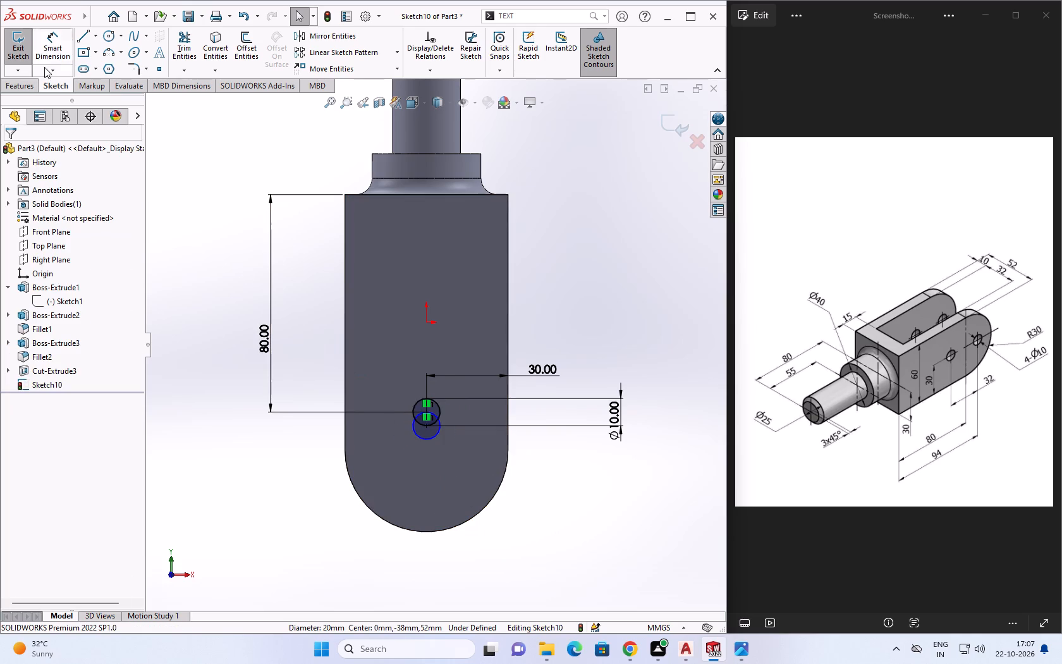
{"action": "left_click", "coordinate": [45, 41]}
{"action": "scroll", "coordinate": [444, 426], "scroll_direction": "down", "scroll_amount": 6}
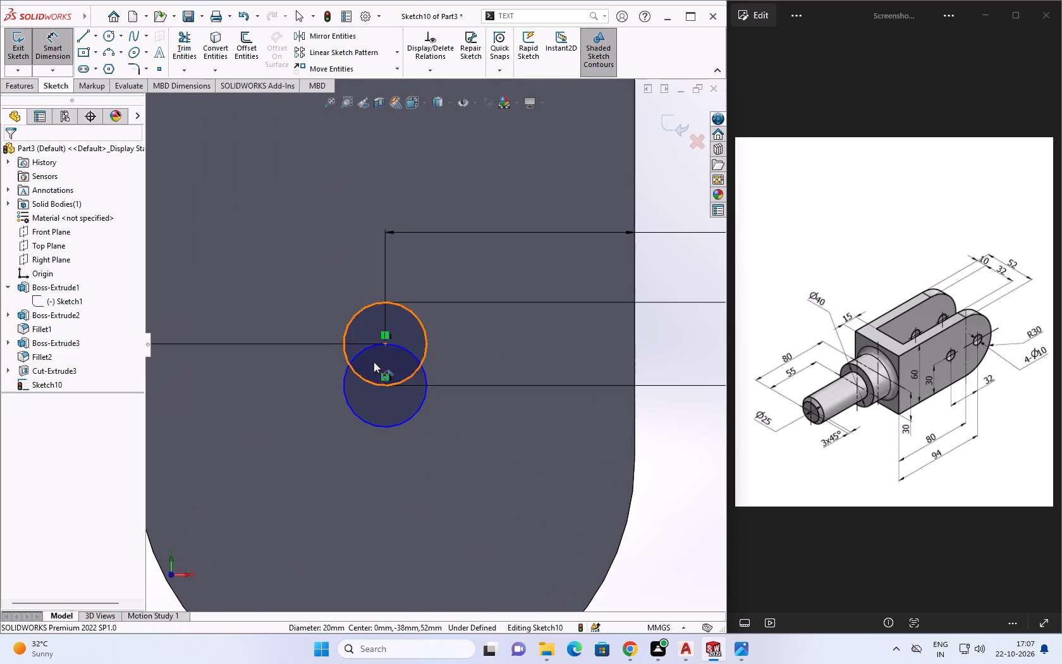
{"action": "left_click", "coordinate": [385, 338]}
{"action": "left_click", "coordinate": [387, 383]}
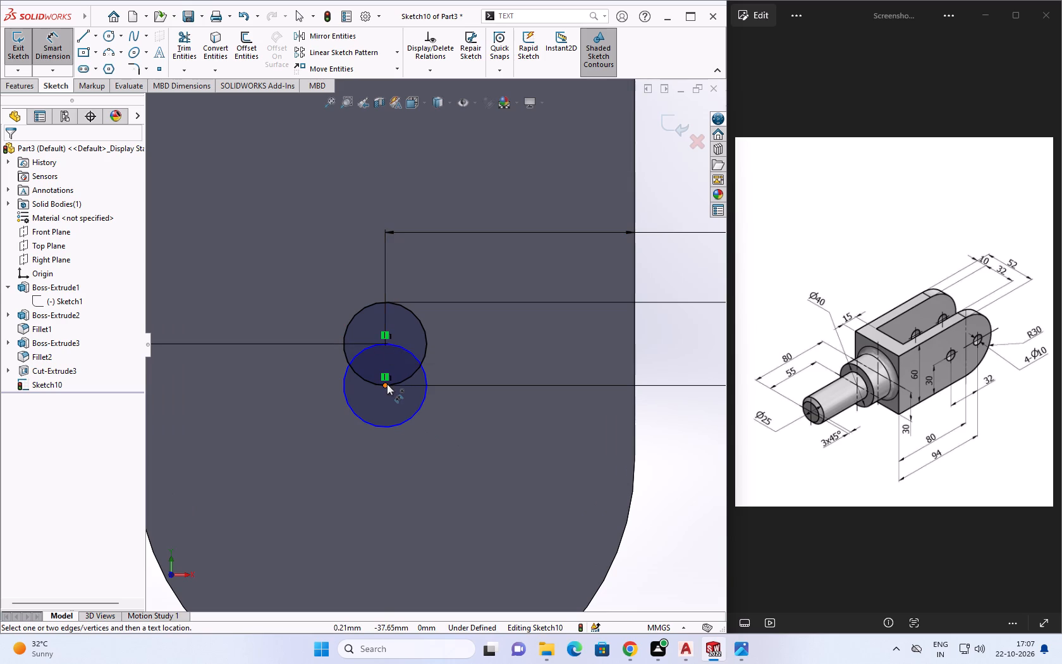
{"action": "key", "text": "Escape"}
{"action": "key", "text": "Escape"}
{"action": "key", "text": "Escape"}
Add a 10 mm diameter dimension to the lower of the two overlapping circles.
{"action": "left_click", "coordinate": [392, 427]}
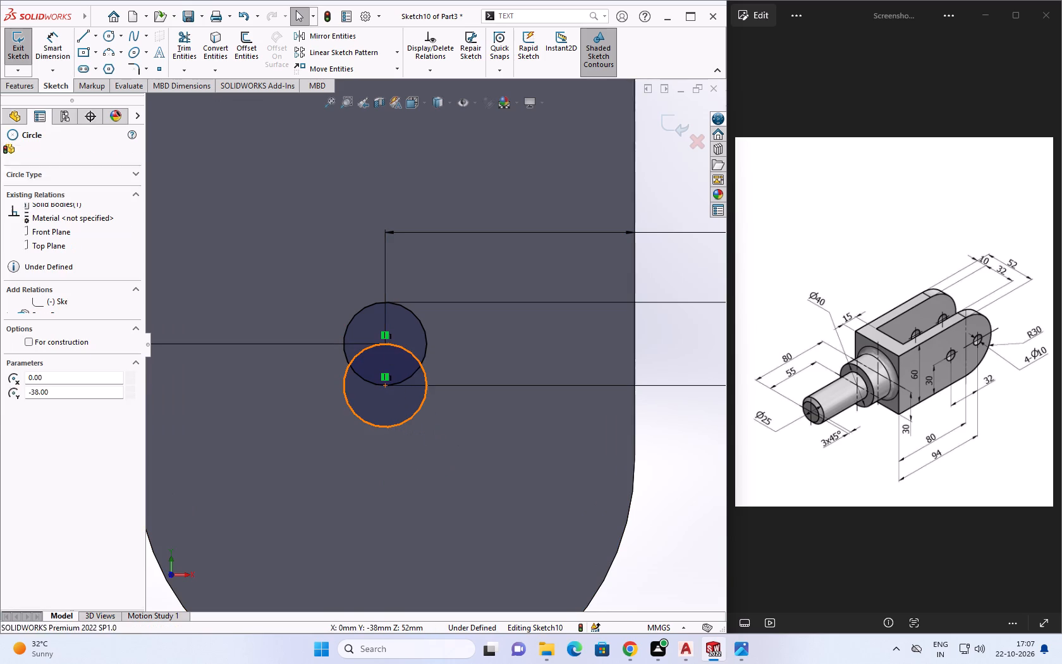
{"action": "left_click", "coordinate": [448, 370]}
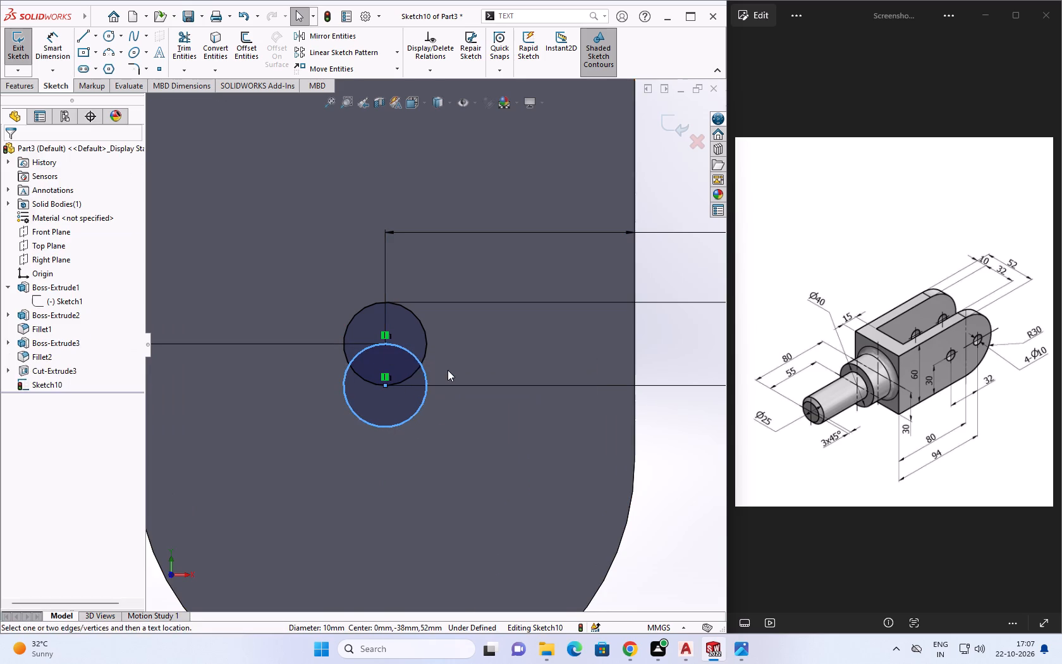
{"action": "key", "text": "Escape"}
{"action": "key", "text": "Escape"}
{"action": "key", "text": "Escape"}
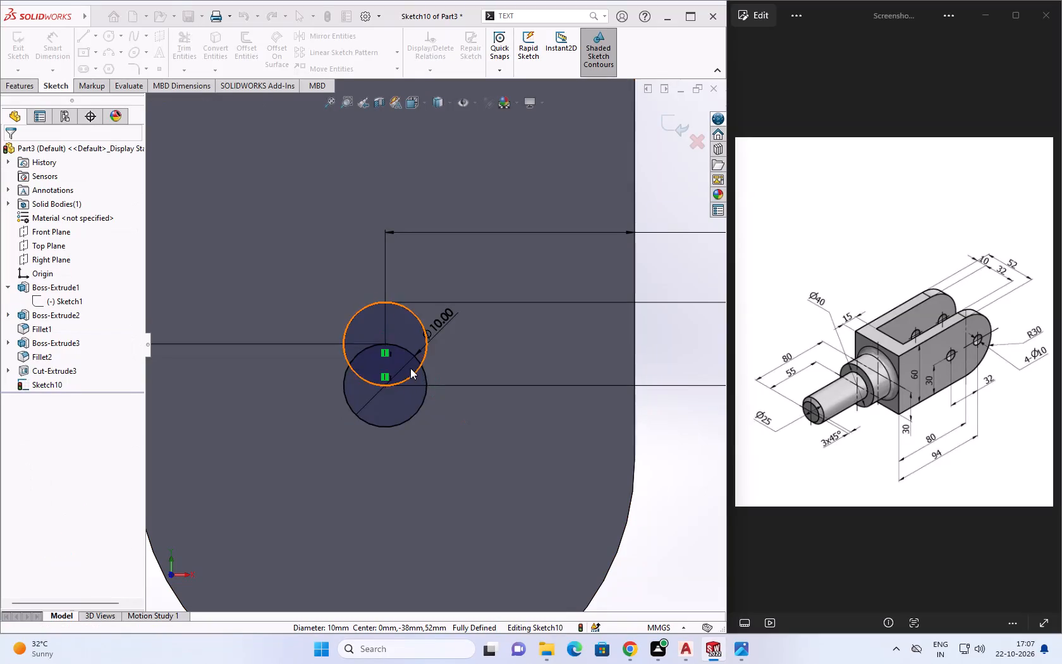
Convert the lower overlapping circle to construction geometry.
{"action": "left_click", "coordinate": [398, 422]}
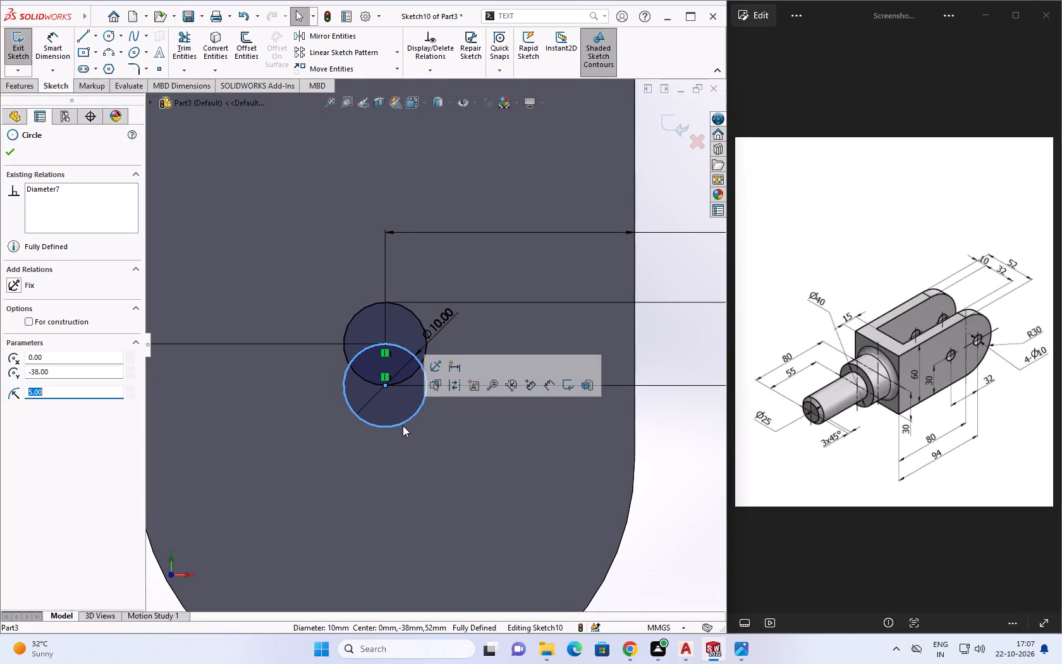
{"action": "left_click", "coordinate": [453, 387]}
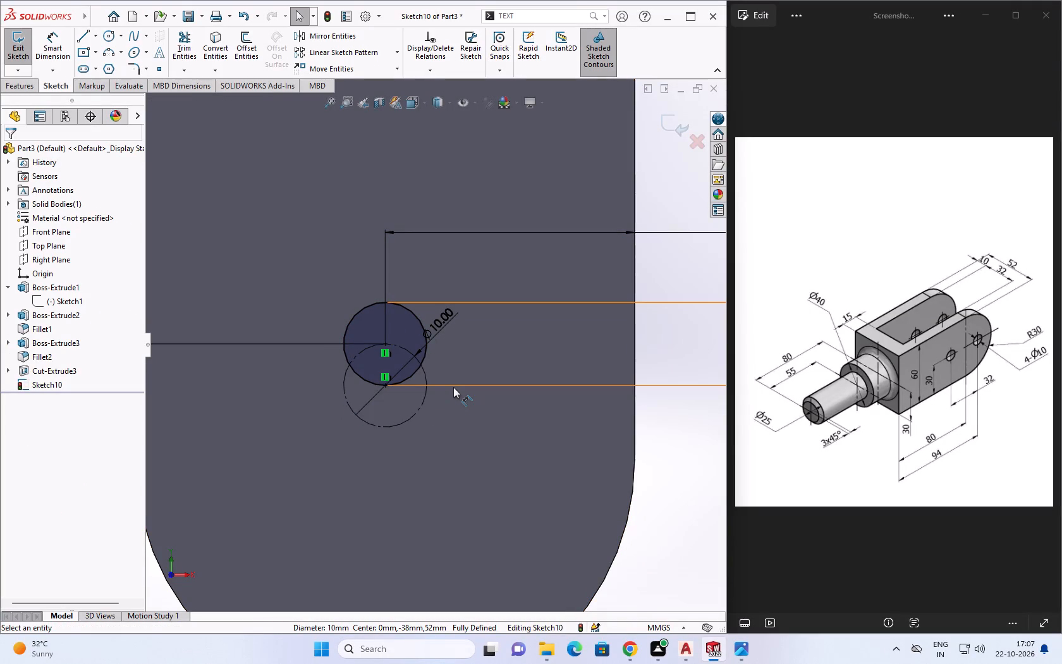
Undo the construction conversion, 10 mm dimension, radius change and sketching of the lower overlapping circle.
{"action": "key", "text": "Escape"}
{"action": "key", "text": "Escape"}
{"action": "key", "text": "ctrl+z"}
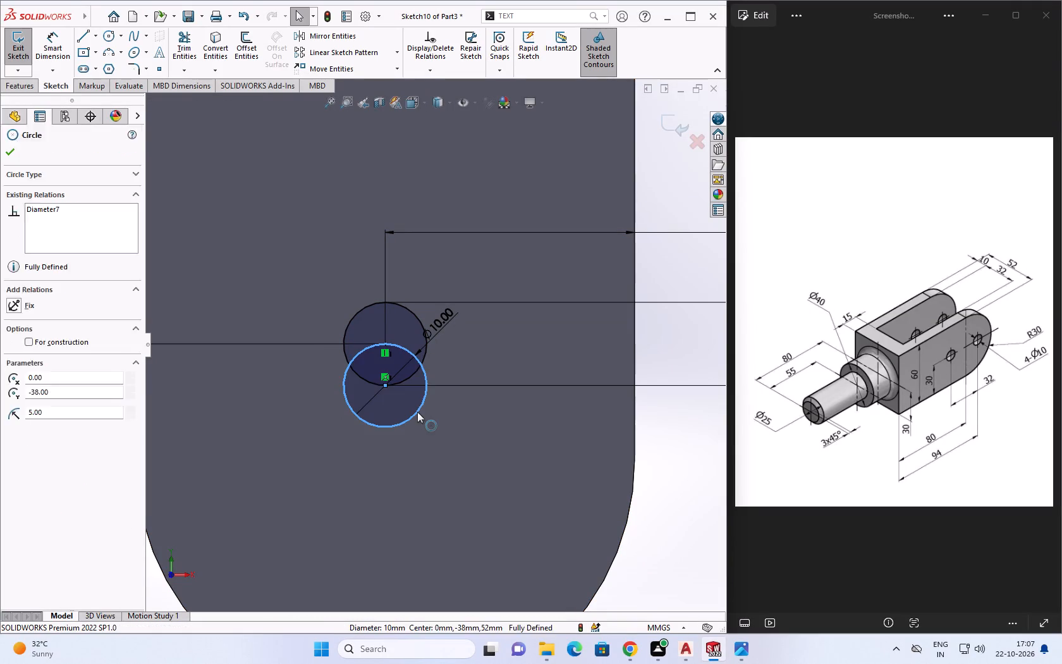
{"action": "key", "text": "ctrl+z"}
{"action": "key", "text": "ctrl+z"}
{"action": "key", "text": "ctrl+z"}
{"action": "key", "text": "ctrl+z"}
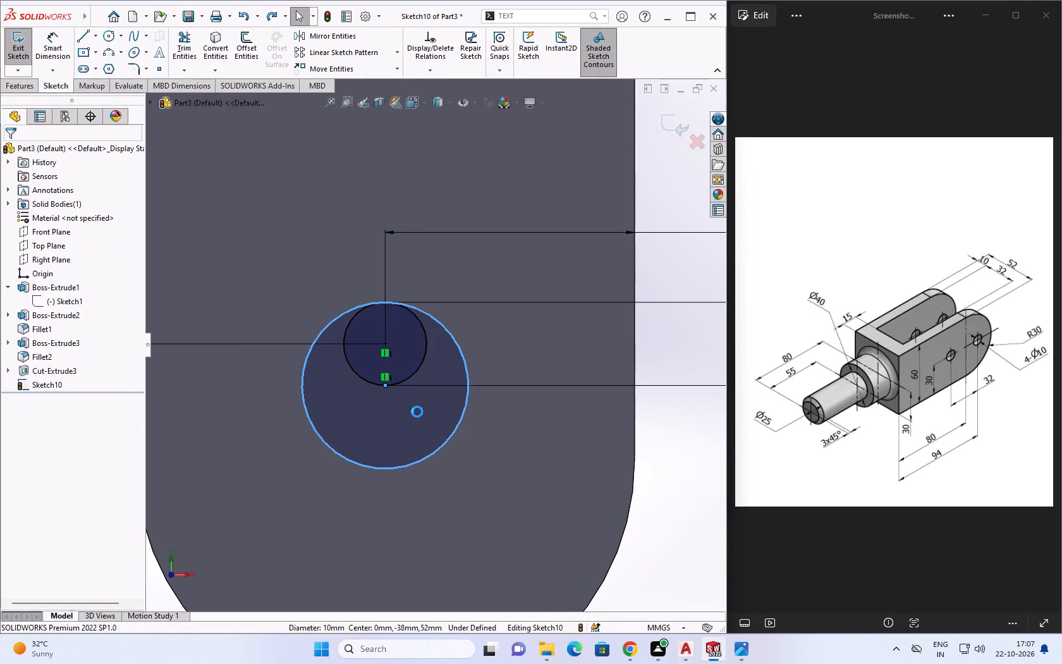
{"action": "key", "text": "ctrl+z"}
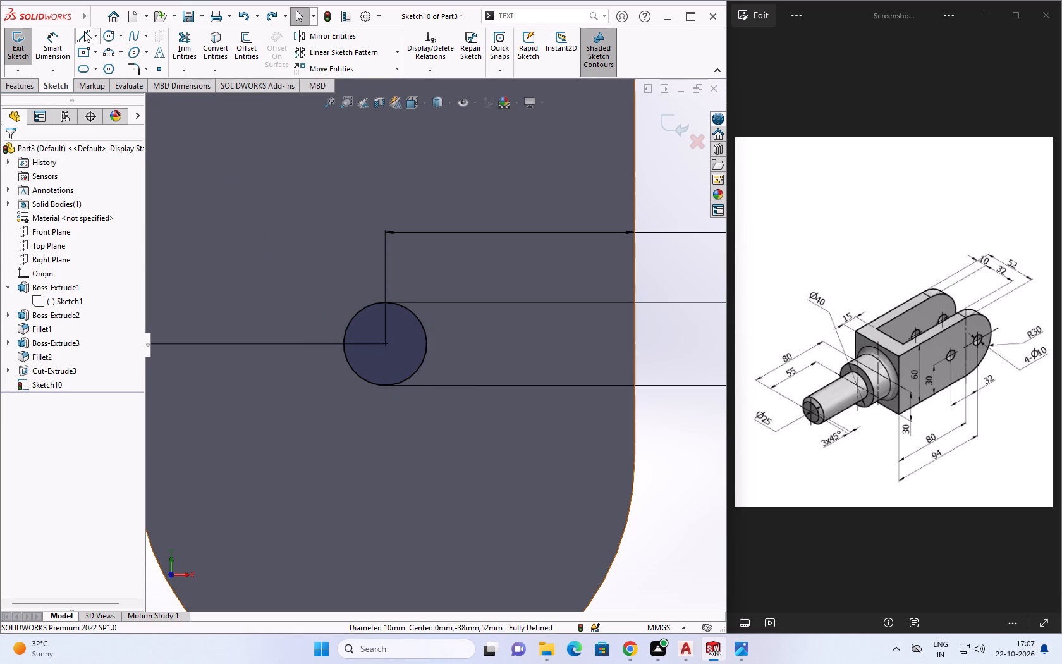
Sketch a vertical construction line about 17 mm long downward from the lowest point of the 10 mm circle.
{"action": "left_click", "coordinate": [97, 34]}
{"action": "left_click", "coordinate": [100, 62]}
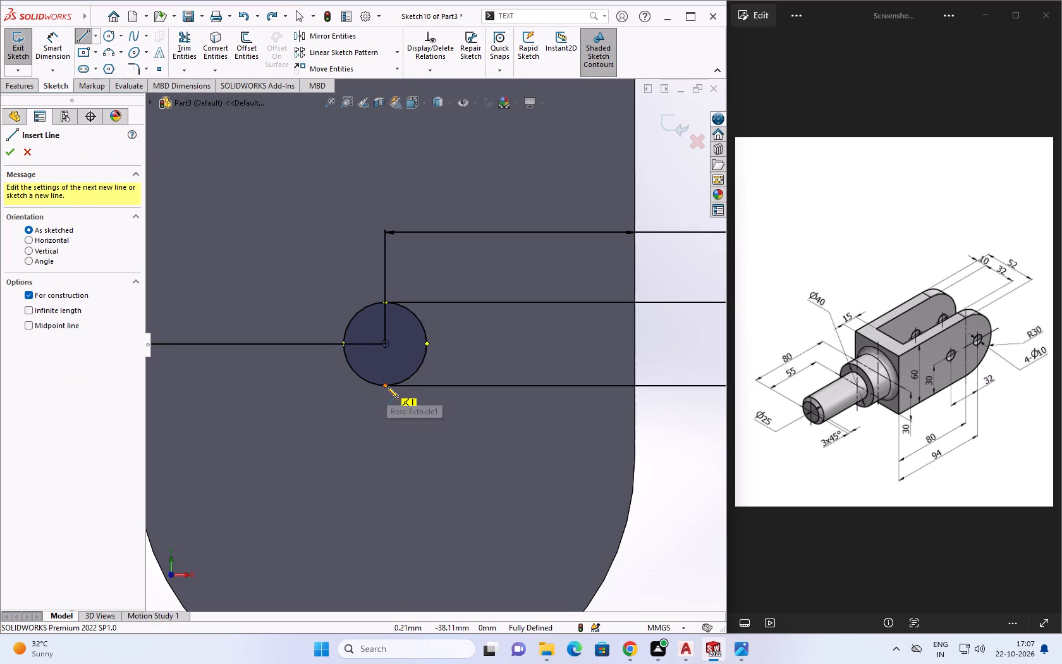
{"action": "left_click", "coordinate": [387, 386]}
{"action": "left_click", "coordinate": [388, 530]}
{"action": "key", "text": "Escape"}
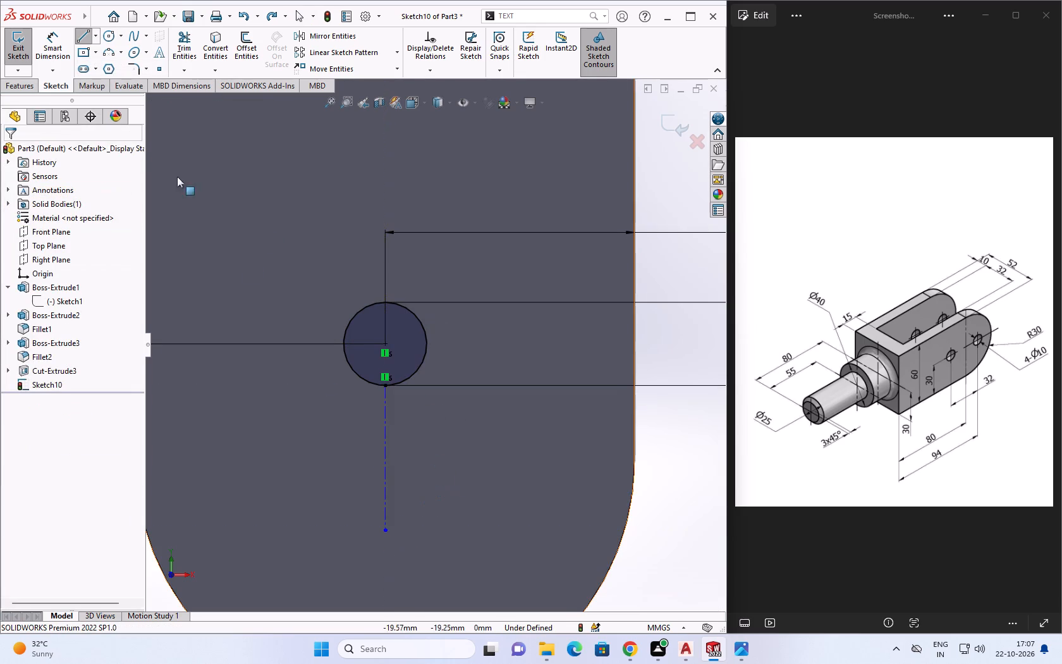
Sketch a circle of 5 mm radius centered on the lower end of the construction line.
{"action": "left_click", "coordinate": [102, 39]}
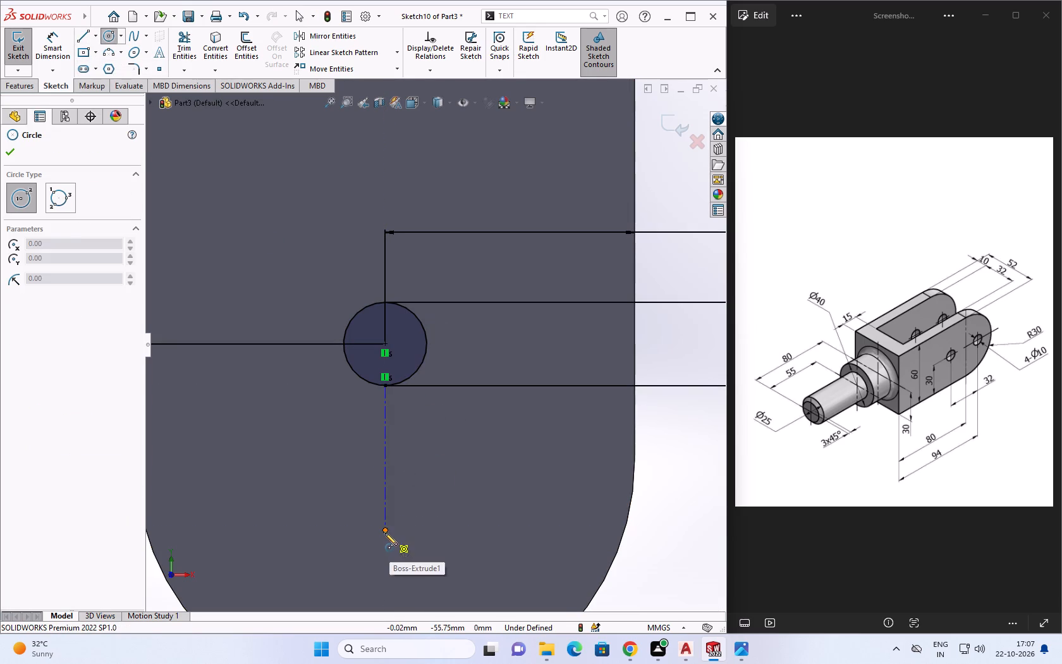
{"action": "left_click", "coordinate": [384, 533]}
{"action": "left_click", "coordinate": [413, 548]}
{"action": "key", "text": "5"}
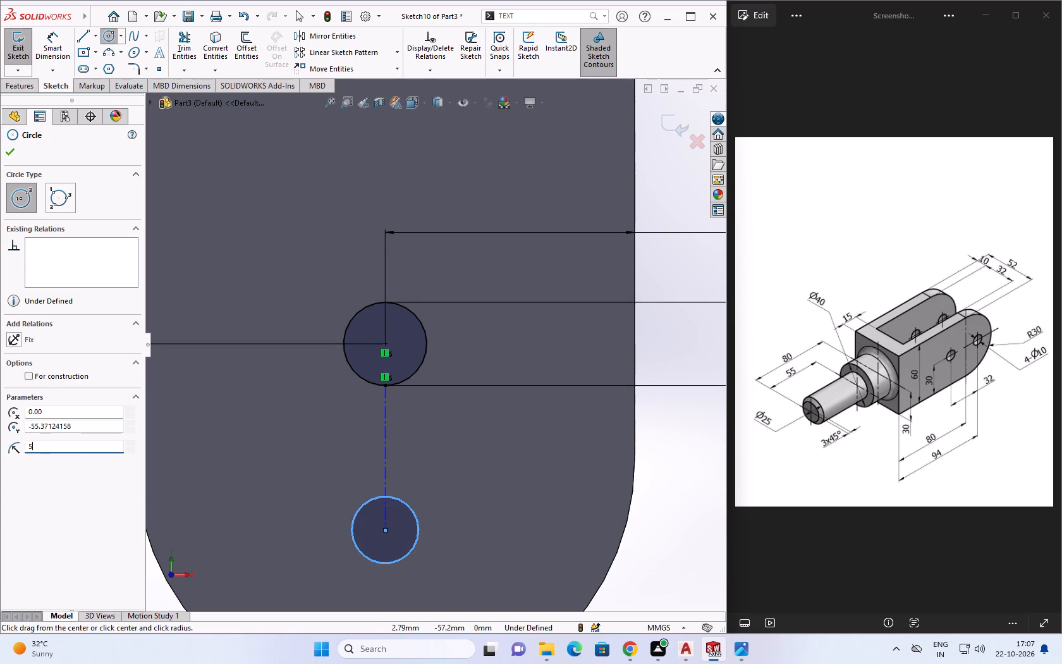
{"action": "key", "text": "Return"}
{"action": "key", "text": "Escape"}
{"action": "key", "text": "Escape"}
Dimension the vertical distance between the two circle centers and set it to 32 mm.
{"action": "left_click", "coordinate": [58, 47]}
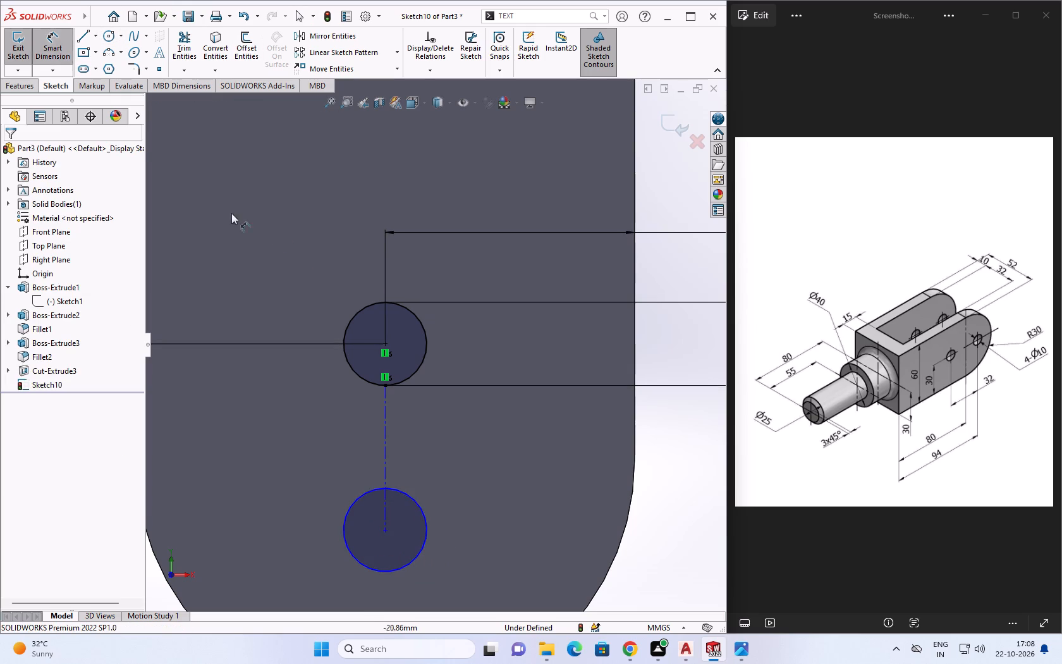
{"action": "left_click", "coordinate": [384, 345]}
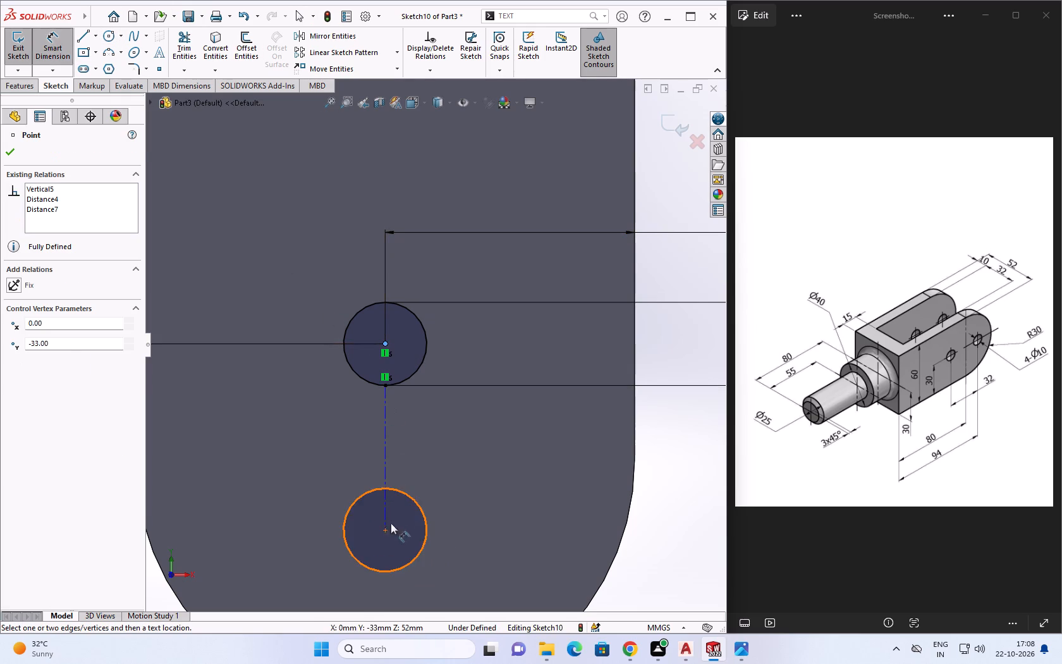
{"action": "left_click", "coordinate": [388, 530]}
{"action": "left_click", "coordinate": [498, 455]}
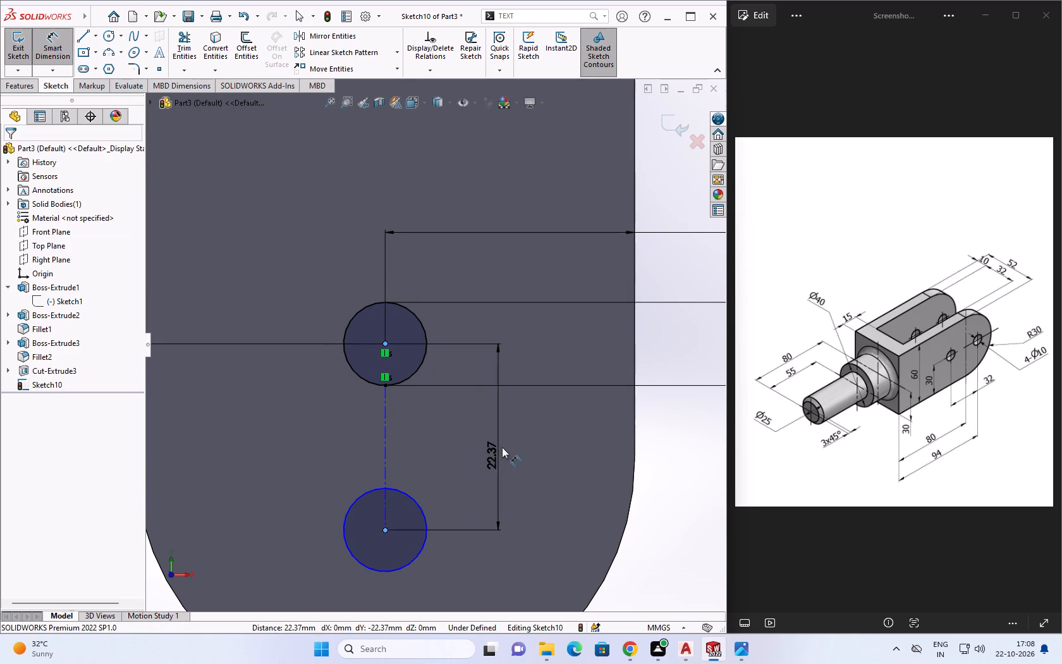
{"action": "type", "text": "32"}
{"action": "key", "text": "Return"}
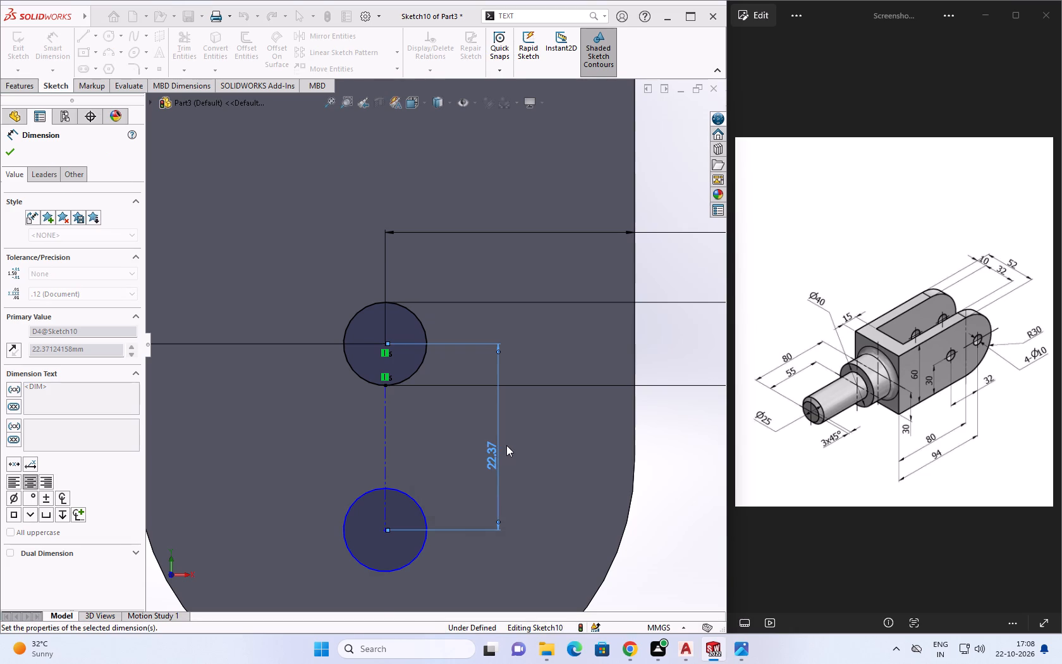
{"action": "scroll", "coordinate": [542, 398], "scroll_direction": "down", "scroll_amount": 2}
{"action": "scroll", "coordinate": [542, 436], "scroll_direction": "up", "scroll_amount": 5}
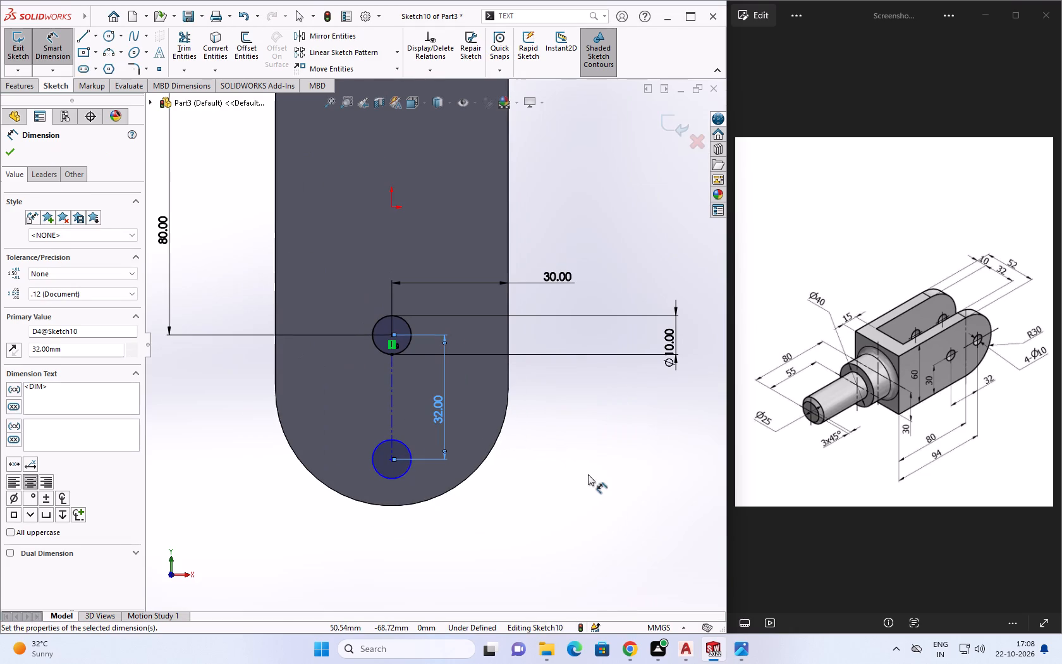
{"action": "key", "text": "Escape"}
Cut-extrude both pin-hole circles Through All so they pass through both fork legs.
{"action": "middle_click_drag", "start_coordinate": [610, 465], "coordinate": [542, 488]}
{"action": "left_click", "coordinate": [32, 91]}
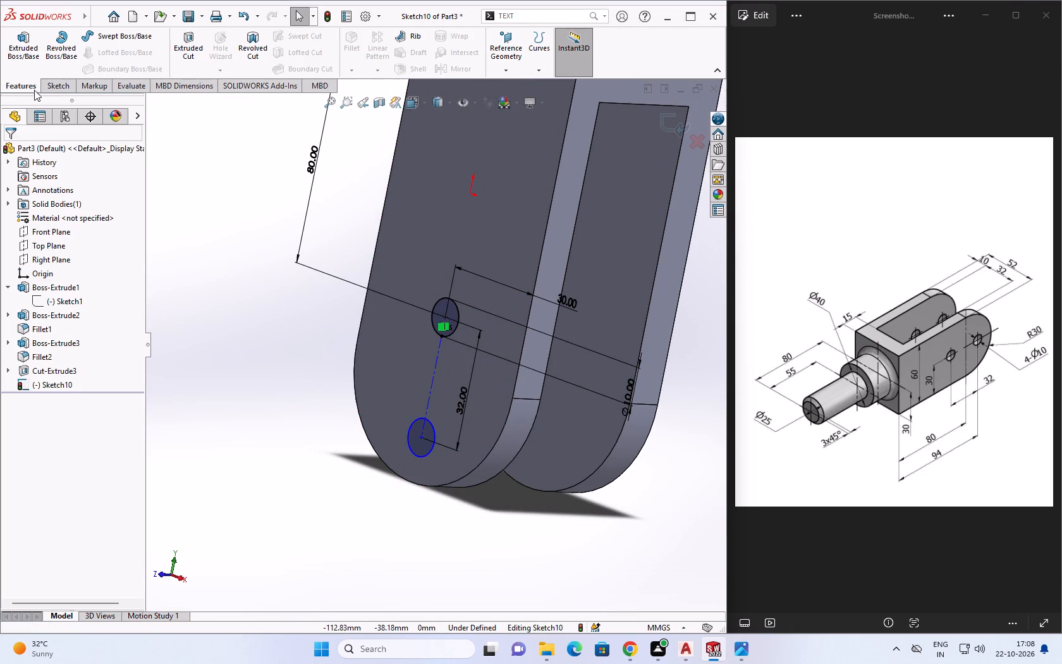
{"action": "left_click", "coordinate": [196, 48]}
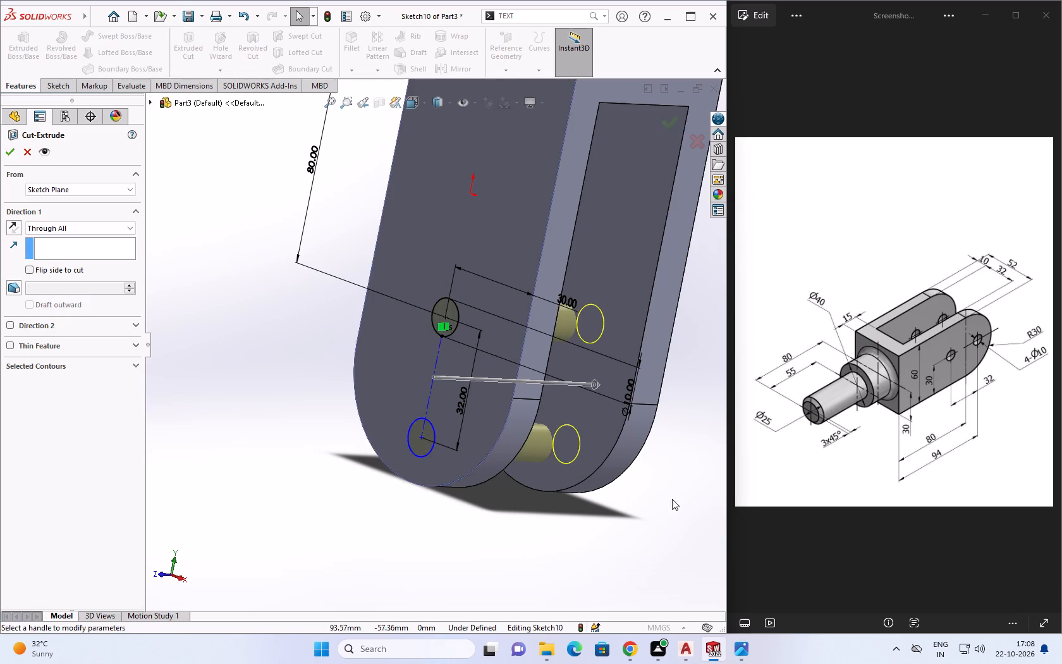
{"action": "middle_click_drag", "start_coordinate": [668, 503], "coordinate": [570, 469]}
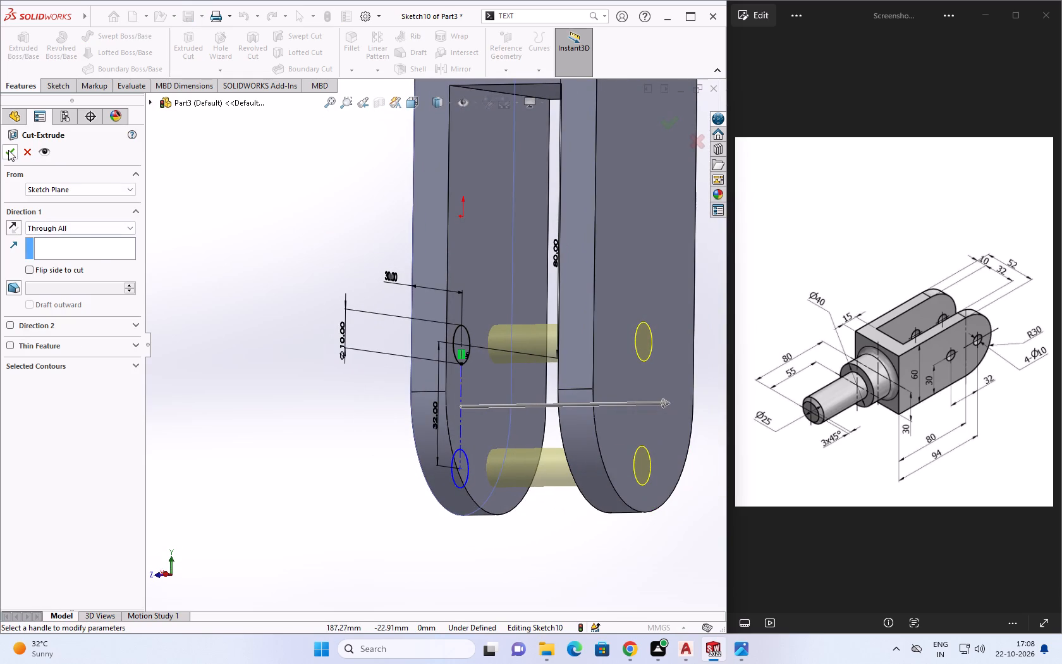
{"action": "left_click", "coordinate": [8, 150]}
Examine the fork legs, their pin holes and the whole clevis from several sides against the reference drawing.
{"action": "middle_click_drag", "start_coordinate": [283, 415], "coordinate": [372, 384]}
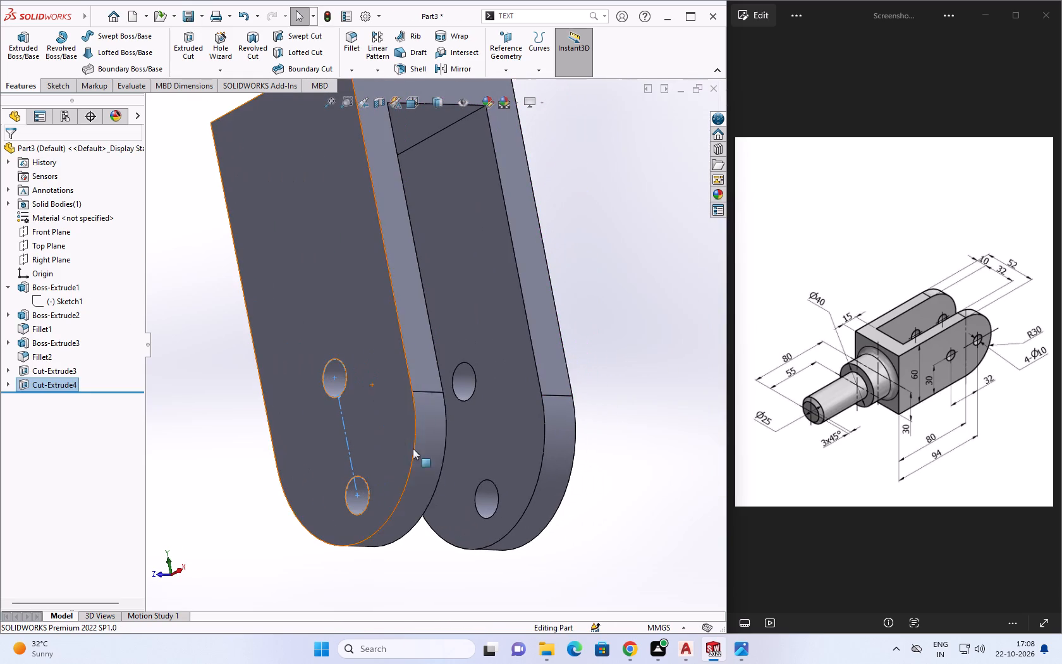
{"action": "middle_click_drag", "start_coordinate": [516, 454], "coordinate": [527, 512]}
{"action": "key", "text": "Escape"}
{"action": "key", "text": "Escape"}
{"action": "middle_click_drag", "start_coordinate": [526, 496], "coordinate": [437, 460]}
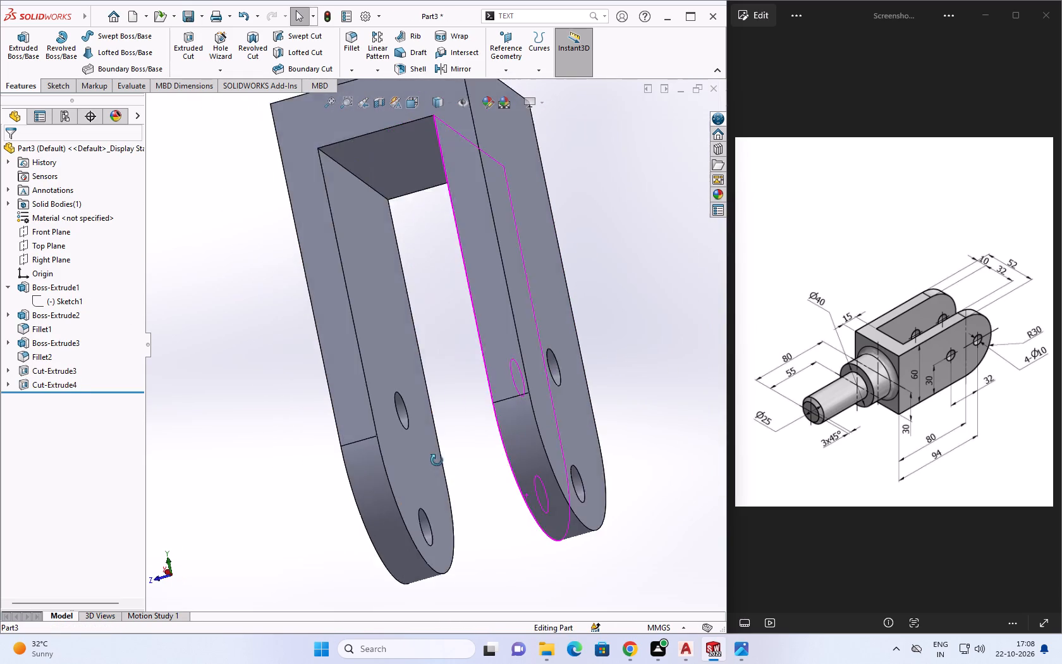
{"action": "middle_click_drag", "start_coordinate": [437, 460], "coordinate": [535, 426]}
{"action": "scroll", "coordinate": [540, 421], "scroll_direction": "down", "scroll_amount": 4}
{"action": "scroll", "coordinate": [476, 439], "scroll_direction": "up", "scroll_amount": 5}
{"action": "middle_click_drag", "start_coordinate": [573, 322], "coordinate": [511, 404]}
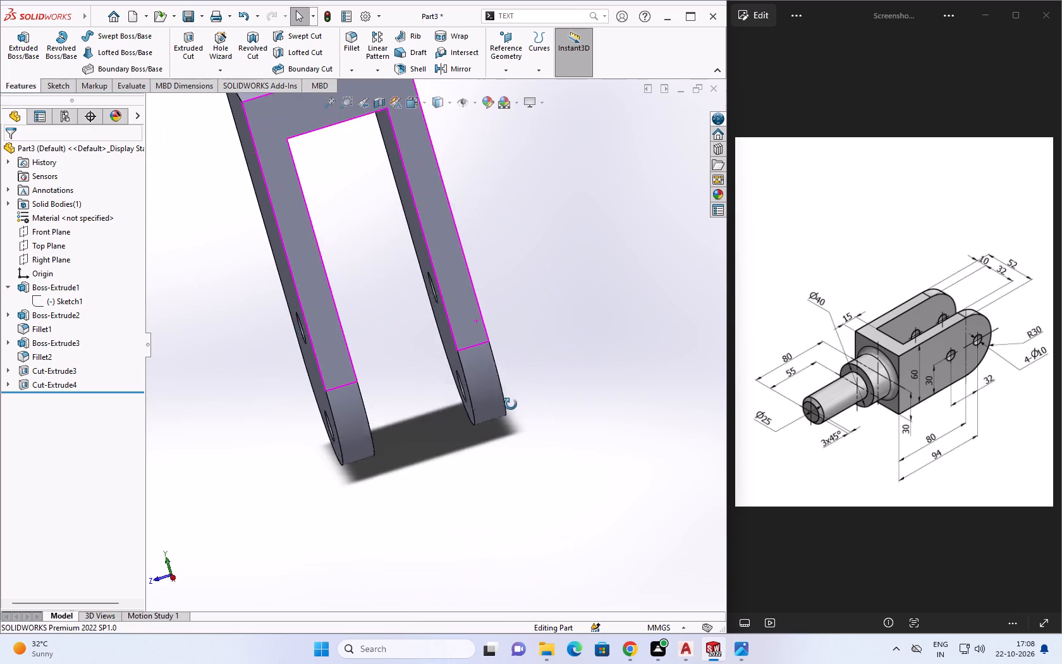
{"action": "middle_click_drag", "start_coordinate": [511, 404], "coordinate": [425, 360]}
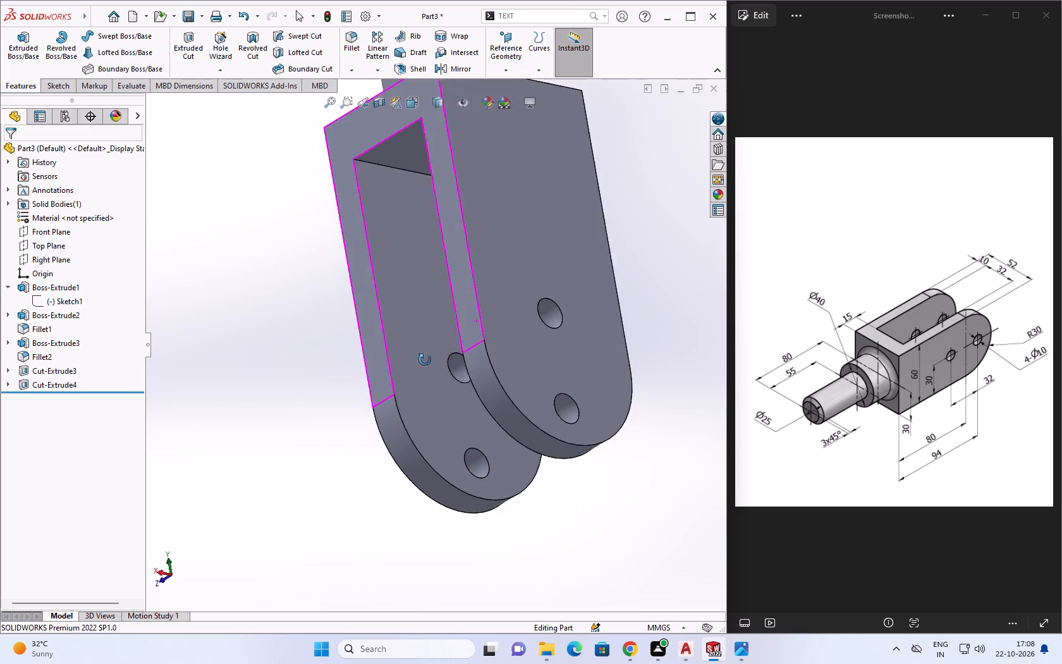
{"action": "middle_click_drag", "start_coordinate": [425, 360], "coordinate": [496, 317]}
{"action": "scroll", "coordinate": [499, 314], "scroll_direction": "down", "scroll_amount": 3}
{"action": "scroll", "coordinate": [437, 321], "scroll_direction": "up", "scroll_amount": 5}
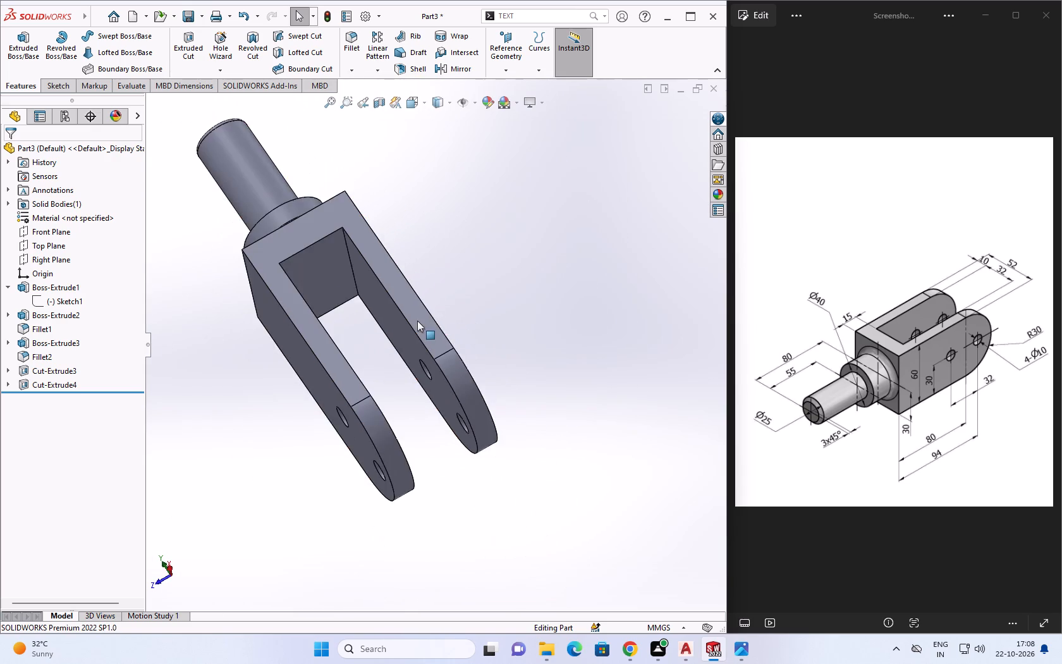
{"action": "scroll", "coordinate": [415, 321], "scroll_direction": "up", "scroll_amount": 4}
{"action": "middle_click_drag", "start_coordinate": [415, 321], "coordinate": [654, 266]}
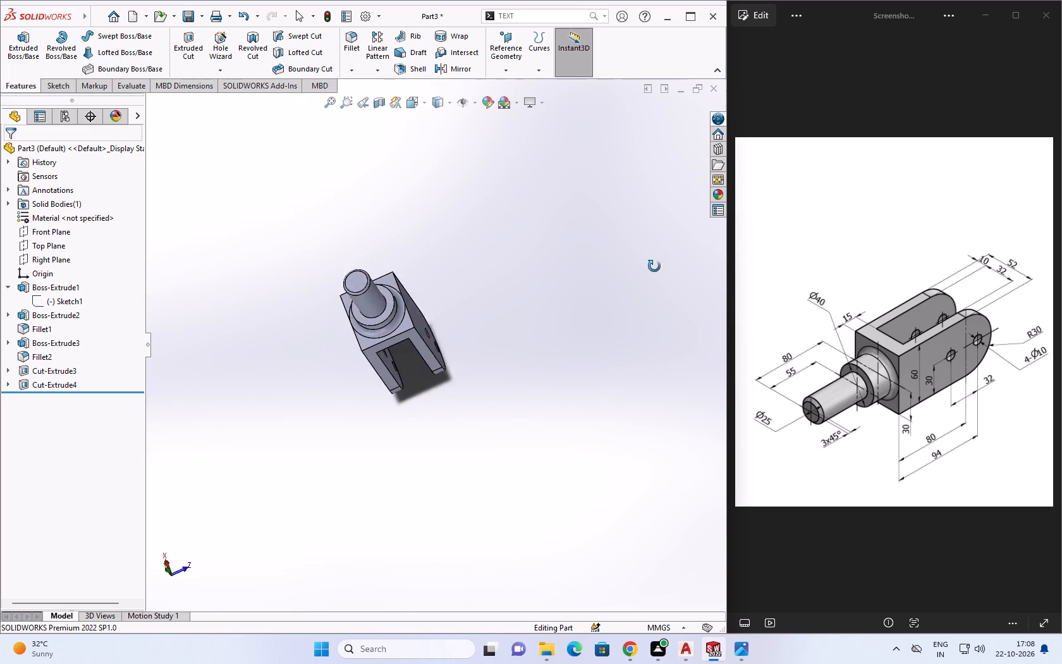
{"action": "middle_click_drag", "start_coordinate": [654, 266], "coordinate": [647, 121]}
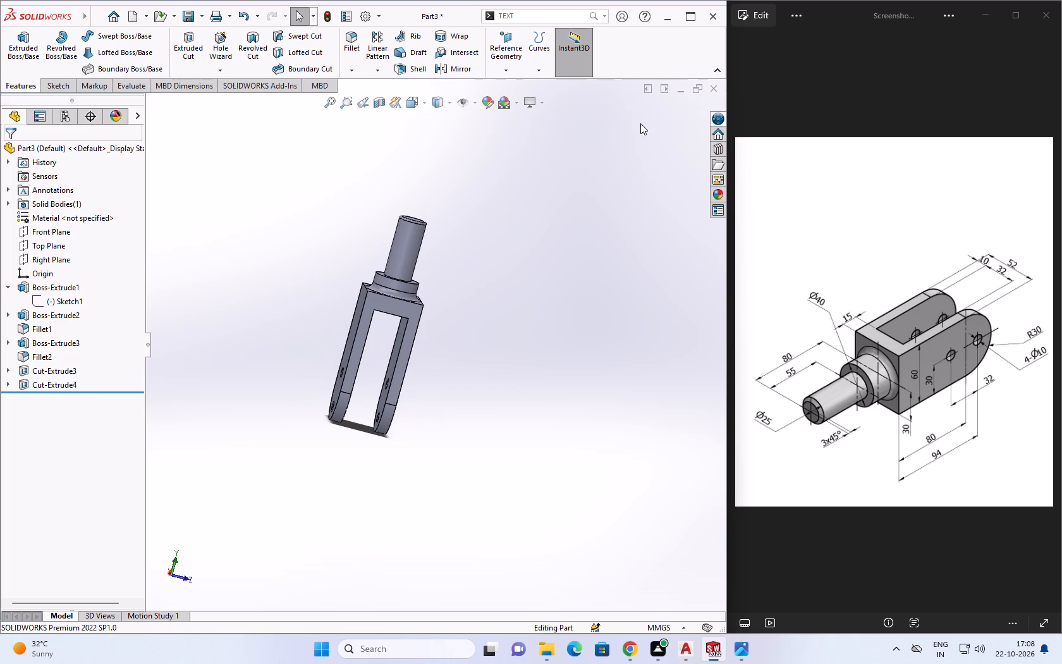
Save the part as "part modelling.part" in the Part Modelling folder under Desktop > Ram.
{"action": "key", "text": "ctrl+s"}
{"action": "key", "text": "ctrl+s"}
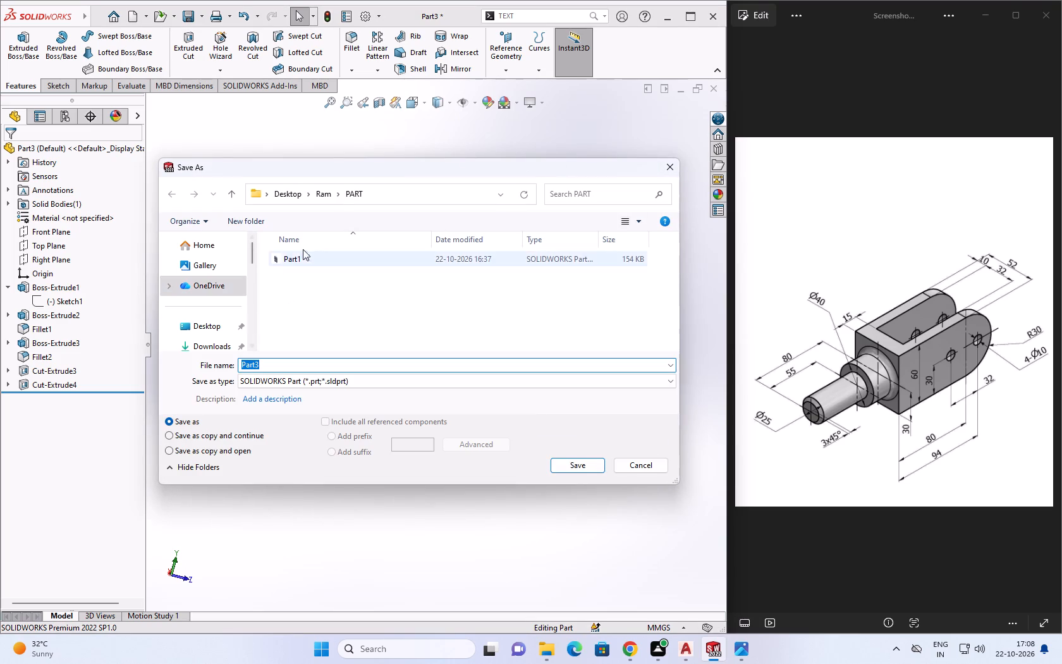
{"action": "left_click", "coordinate": [316, 192]}
{"action": "scroll", "coordinate": [338, 301], "scroll_direction": "down", "scroll_amount": 1}
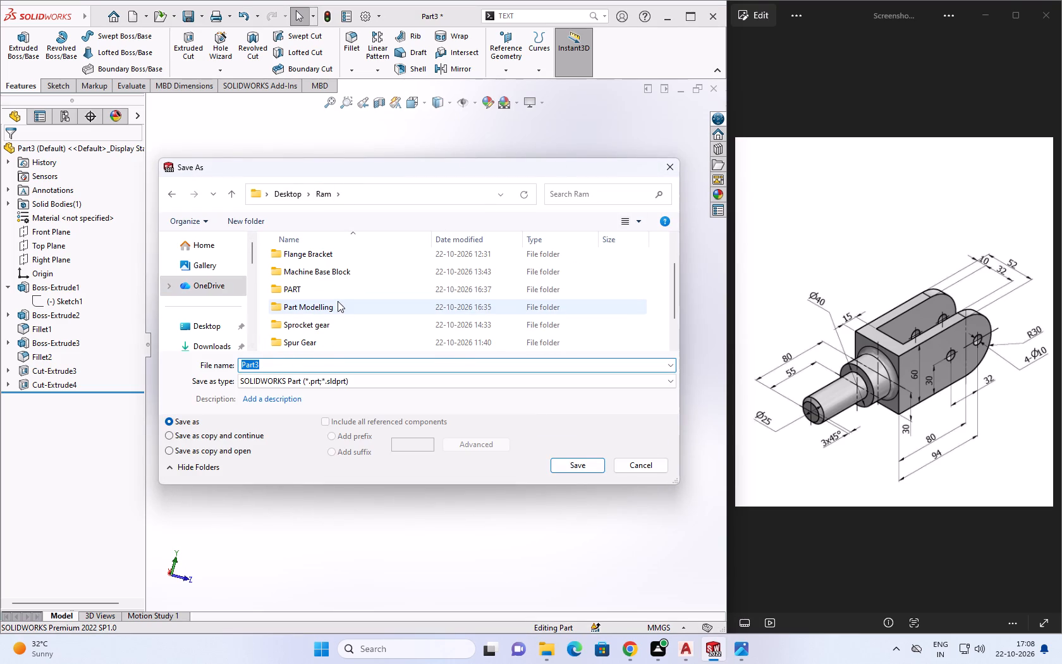
{"action": "left_click", "coordinate": [329, 309]}
{"action": "double_click", "coordinate": [329, 309]}
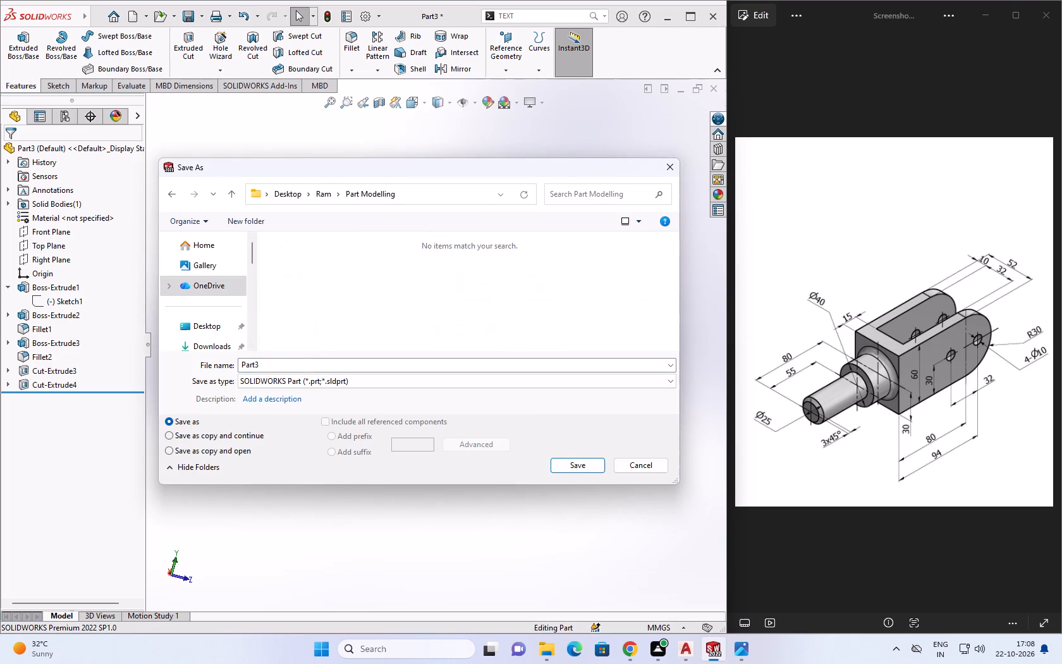
{"action": "left_click", "coordinate": [299, 360]}
{"action": "key", "text": "p"}
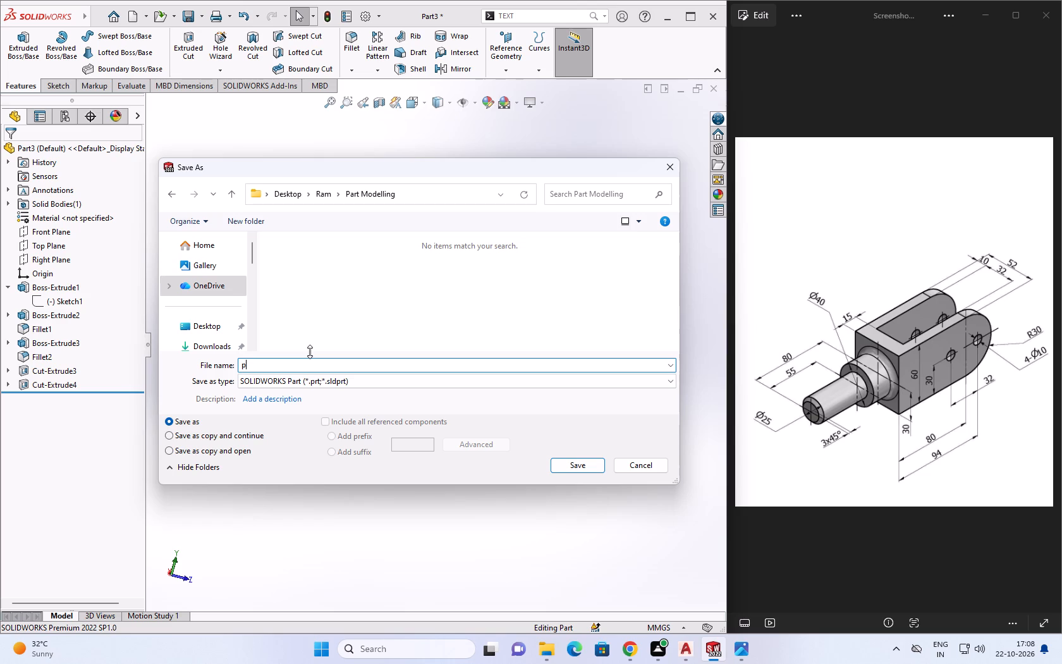
{"action": "type", "text": "art"}
{"action": "key", "text": "space"}
{"action": "type", "text": "mo"}
{"action": "type", "text": "delling"}
{"action": "key", "text": "space"}
{"action": "key", "text": "BackSpace"}
{"action": "type", "text": "./"}
{"action": "key", "text": "BackSpace"}
{"action": "type", "text": "part"}
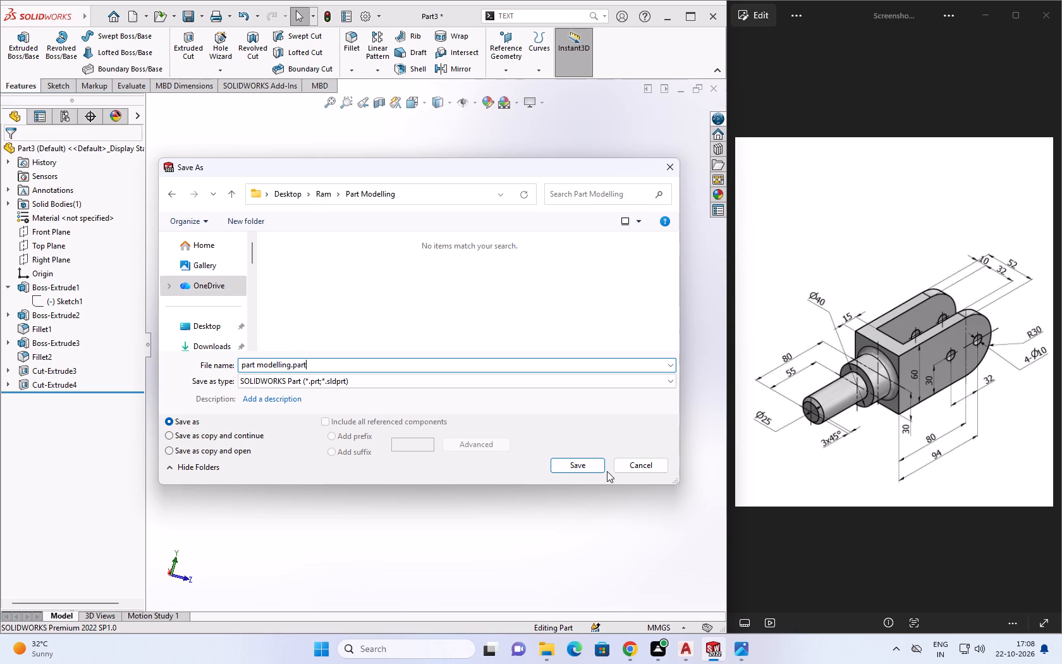
{"action": "left_click", "coordinate": [595, 469]}
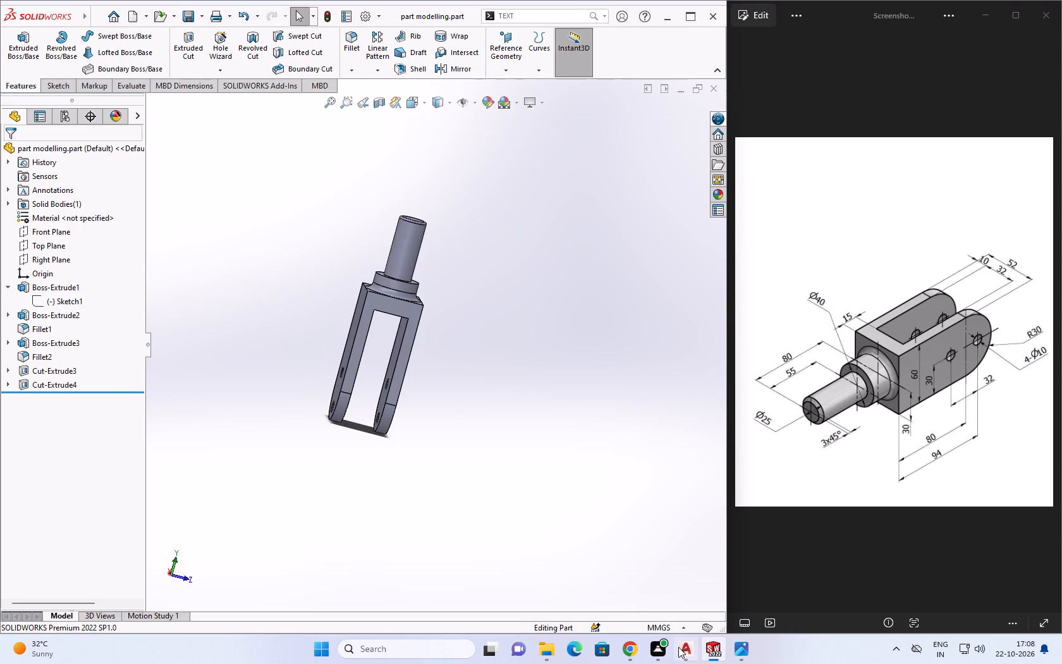